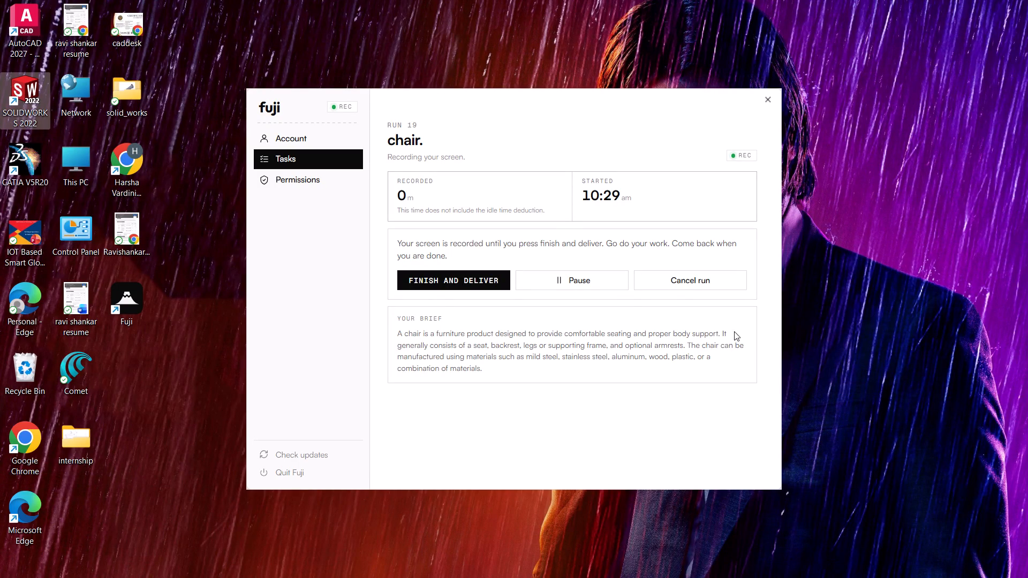
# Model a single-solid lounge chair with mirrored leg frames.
# Launch SOLIDWORKS 2022 from the desktop and dismiss the WhatsApp download notification while it loads.
pyautogui.doubleClick(26, 92)
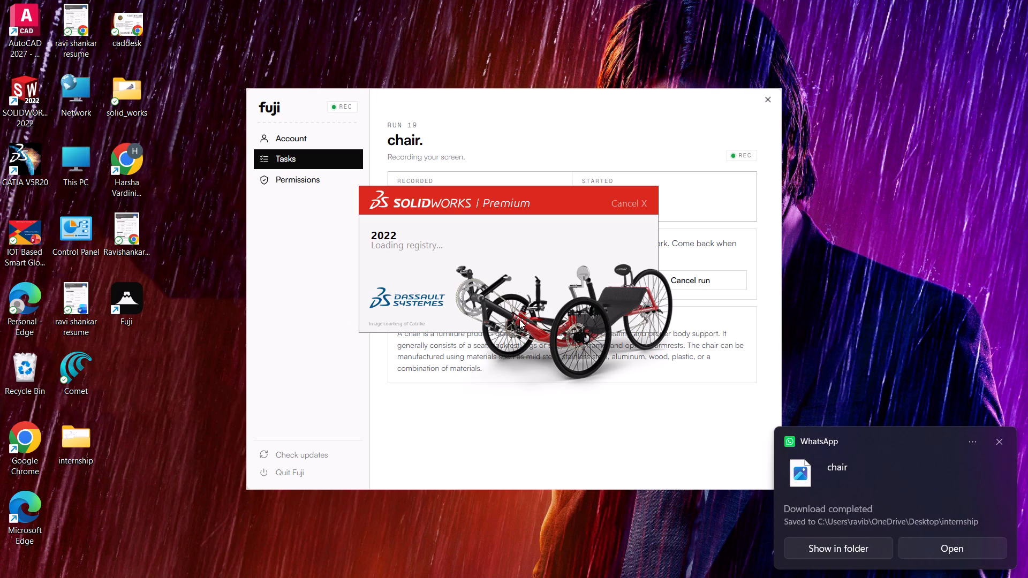
pyautogui.click(997, 443)
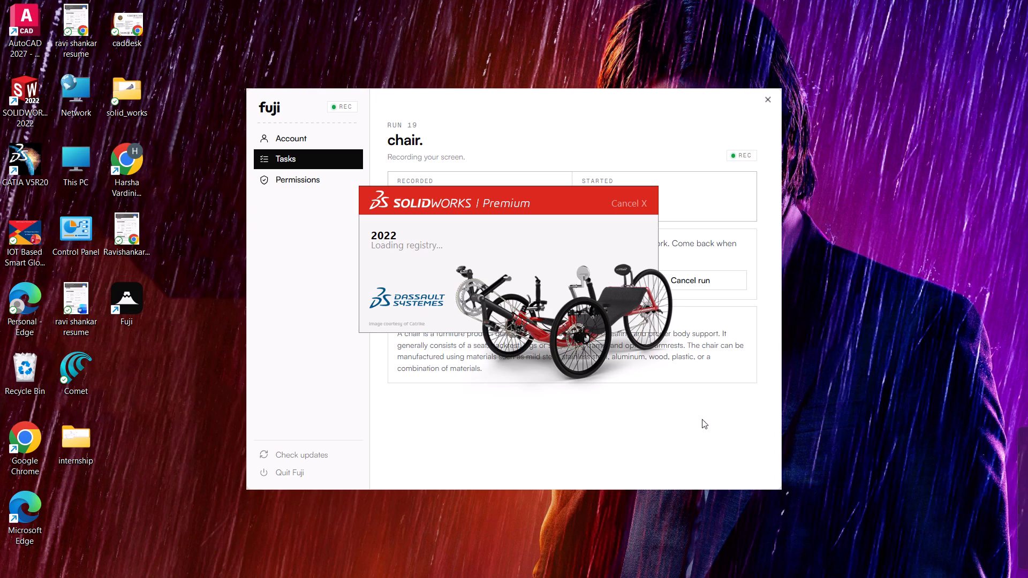
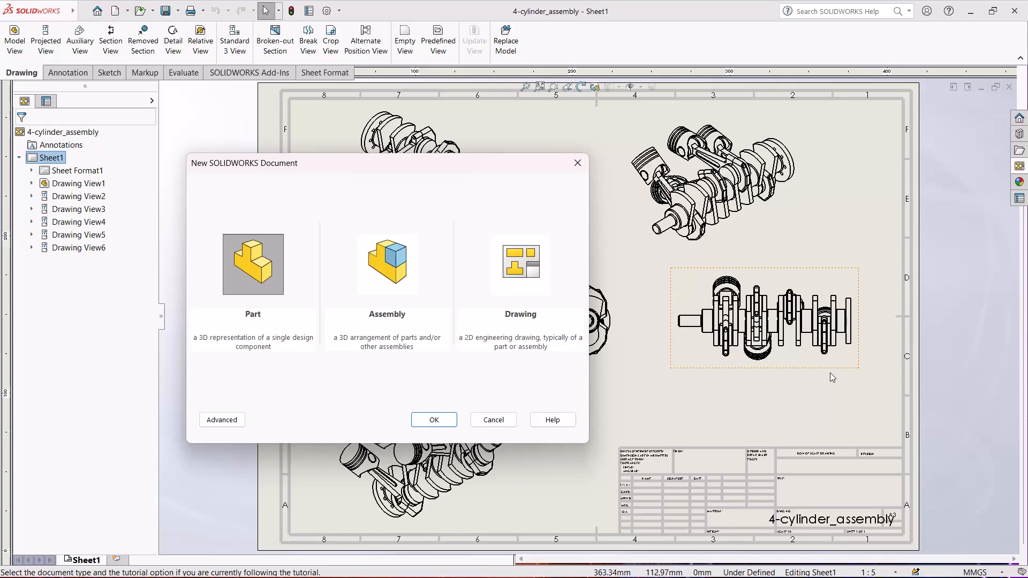
# Create a new part document.
pyautogui.press('Return')
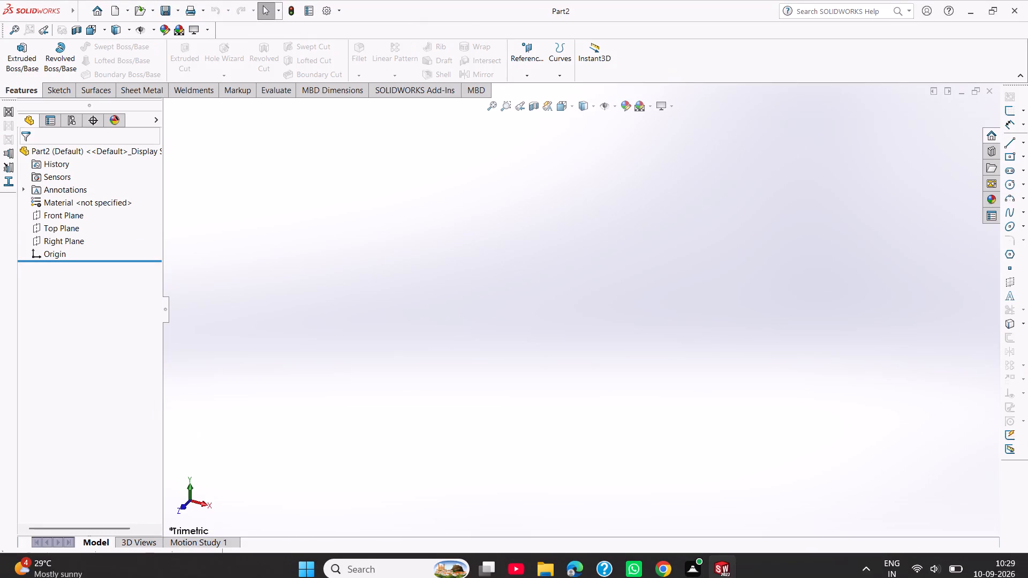
# Start a new sketch on the Front Plane.
pyautogui.click(56, 89)
pyautogui.click(30, 55)
pyautogui.click(18, 55)
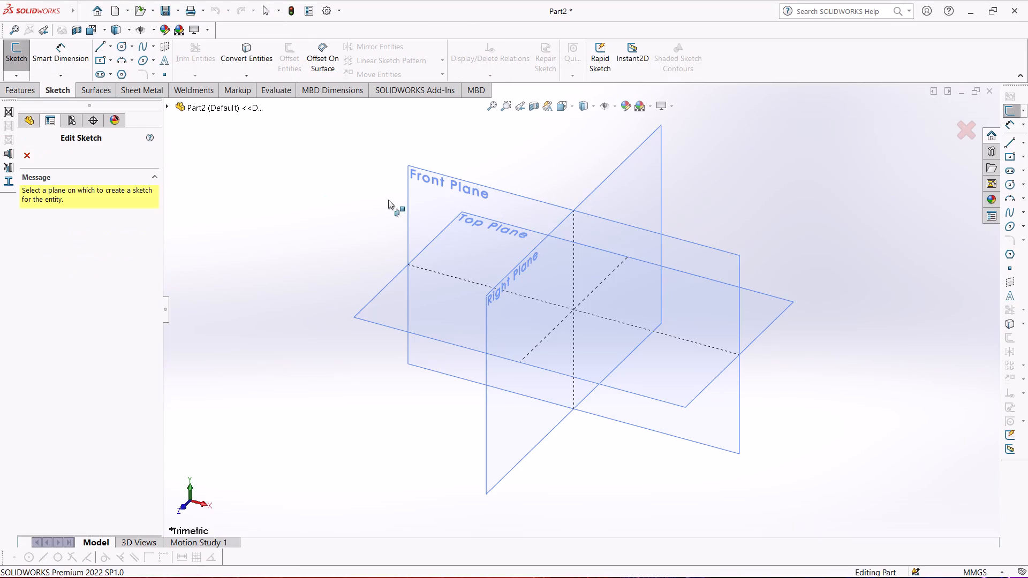
pyautogui.click(408, 209)
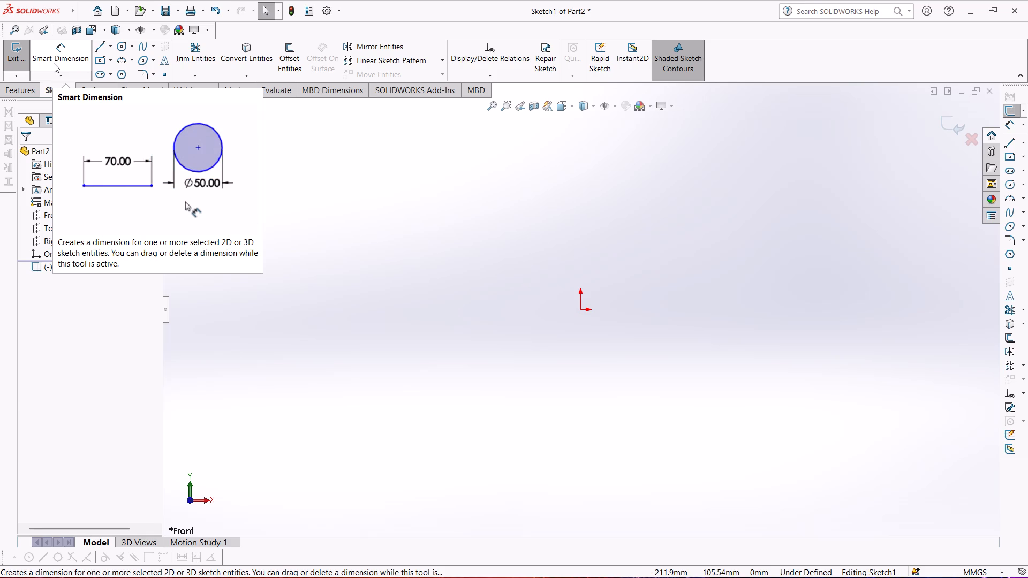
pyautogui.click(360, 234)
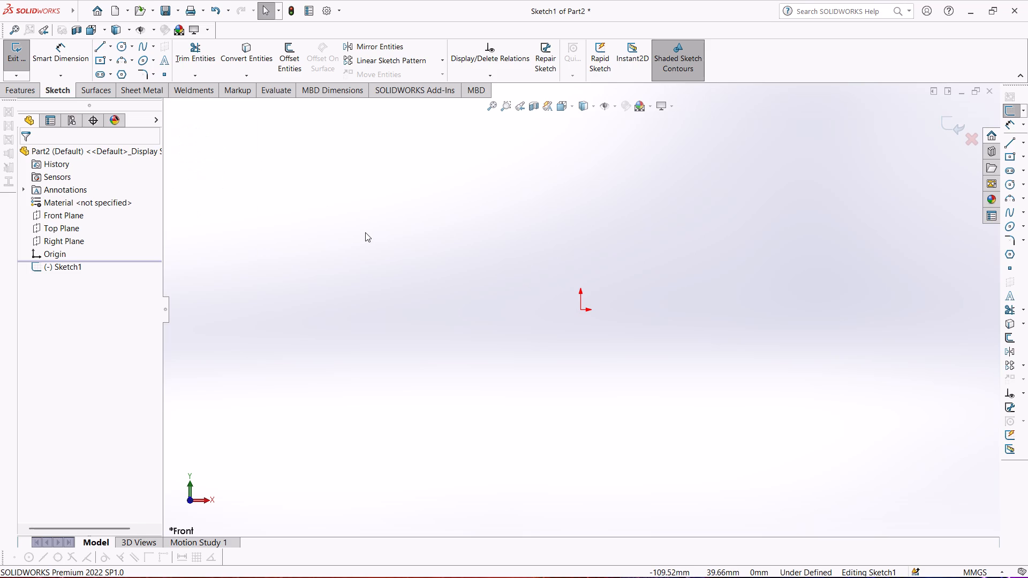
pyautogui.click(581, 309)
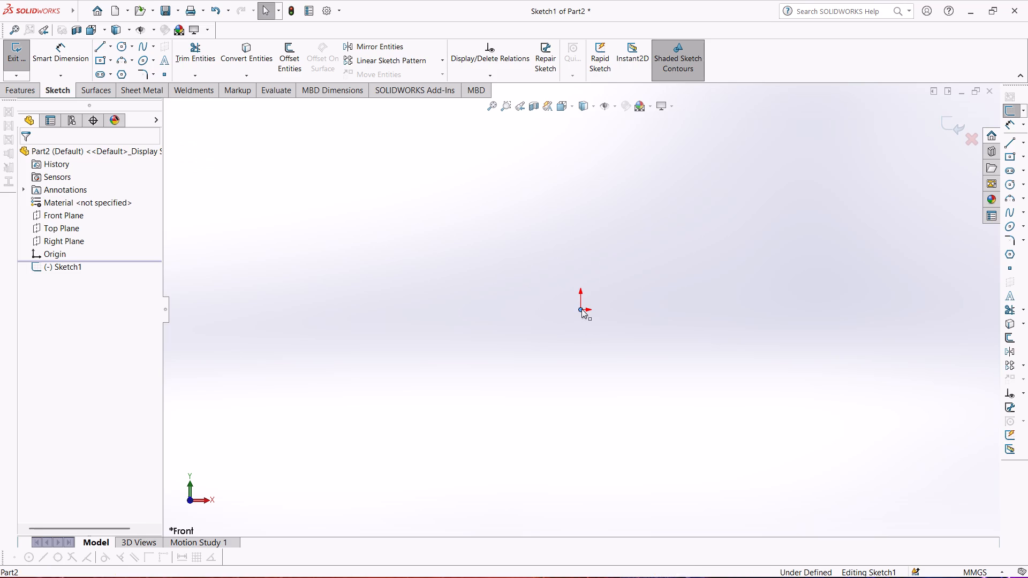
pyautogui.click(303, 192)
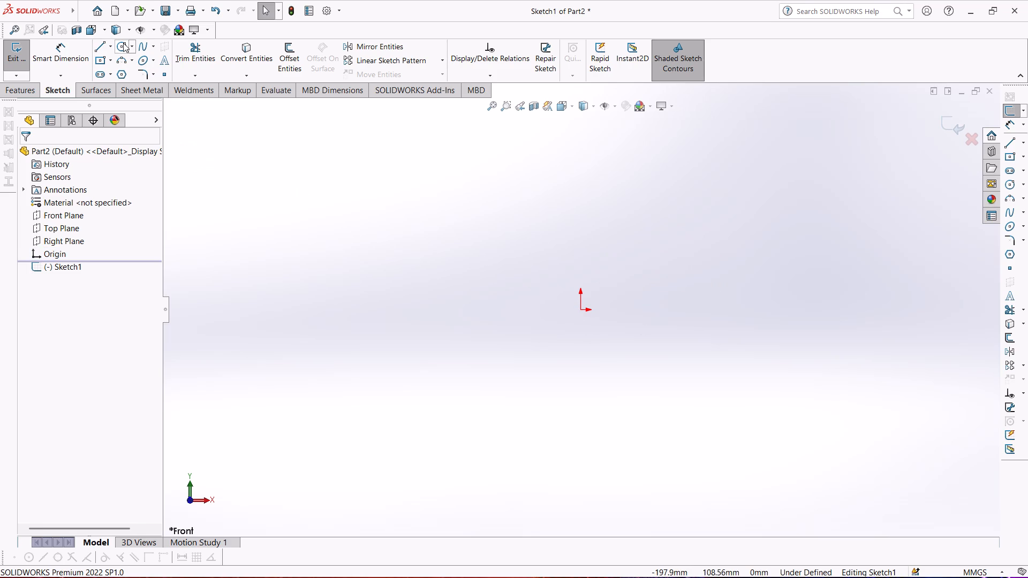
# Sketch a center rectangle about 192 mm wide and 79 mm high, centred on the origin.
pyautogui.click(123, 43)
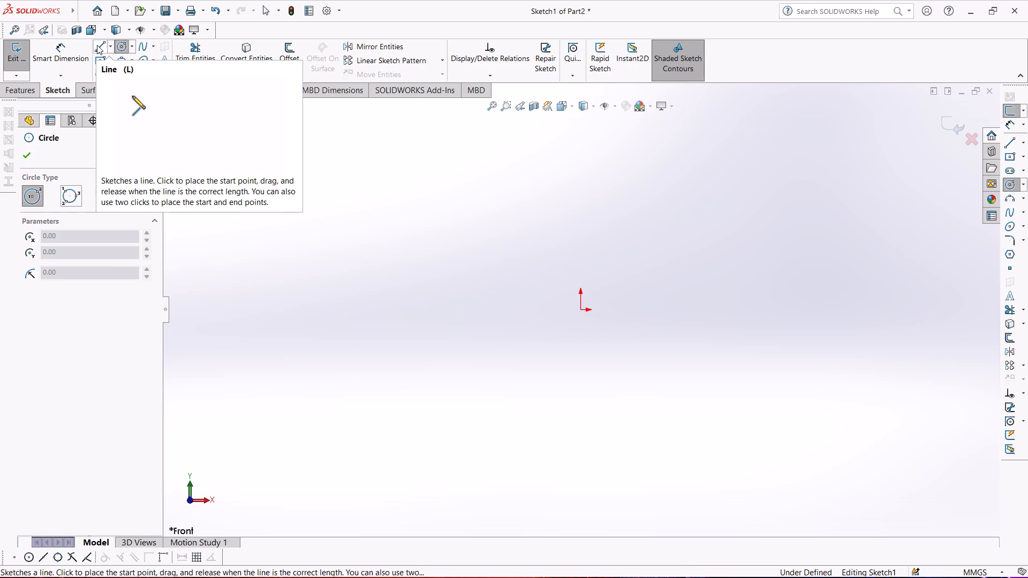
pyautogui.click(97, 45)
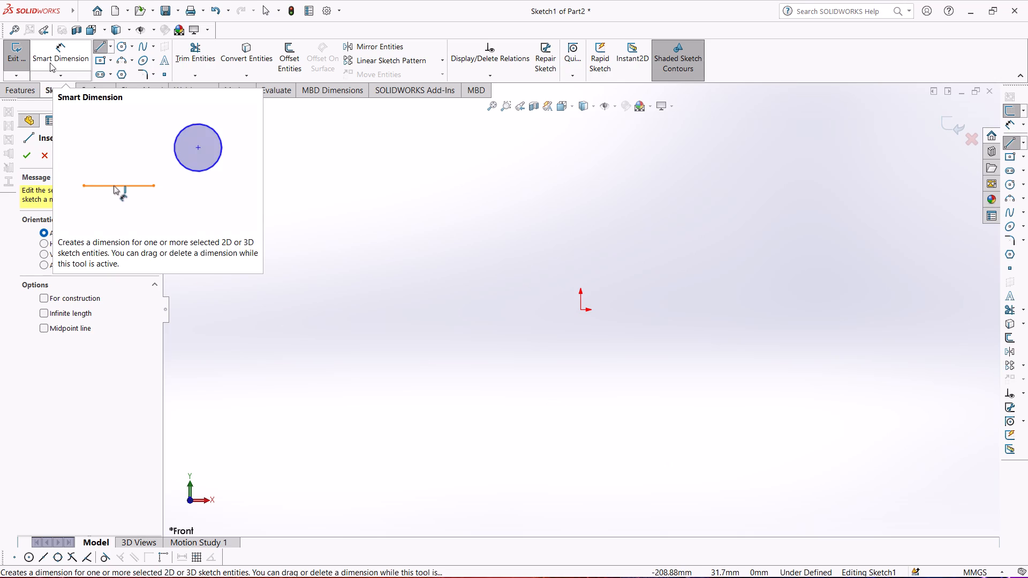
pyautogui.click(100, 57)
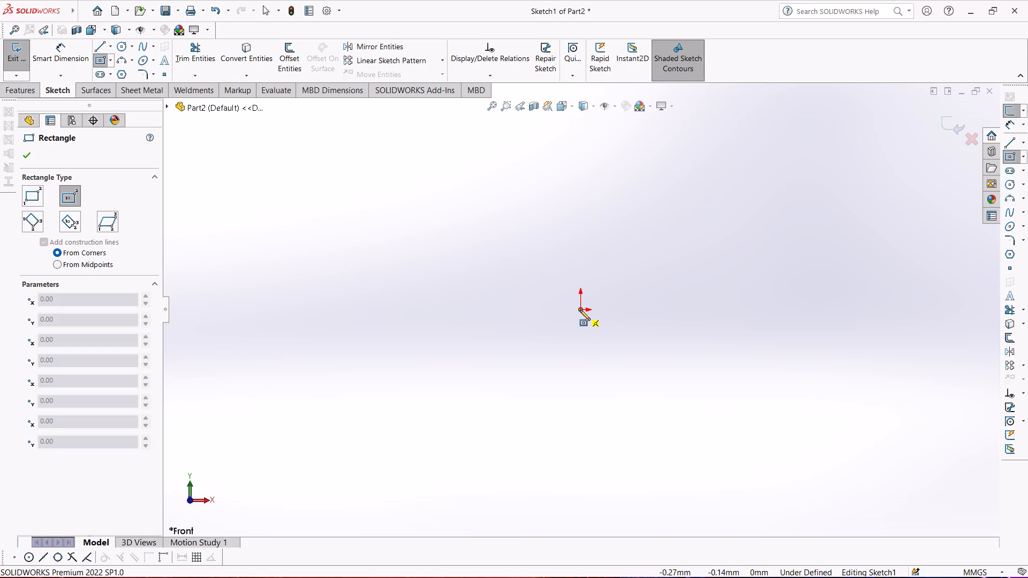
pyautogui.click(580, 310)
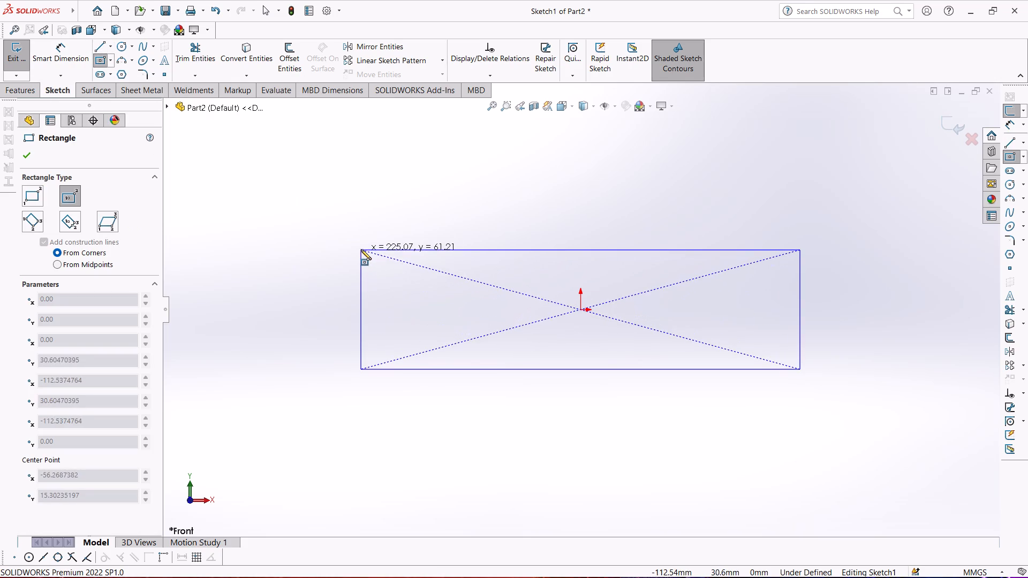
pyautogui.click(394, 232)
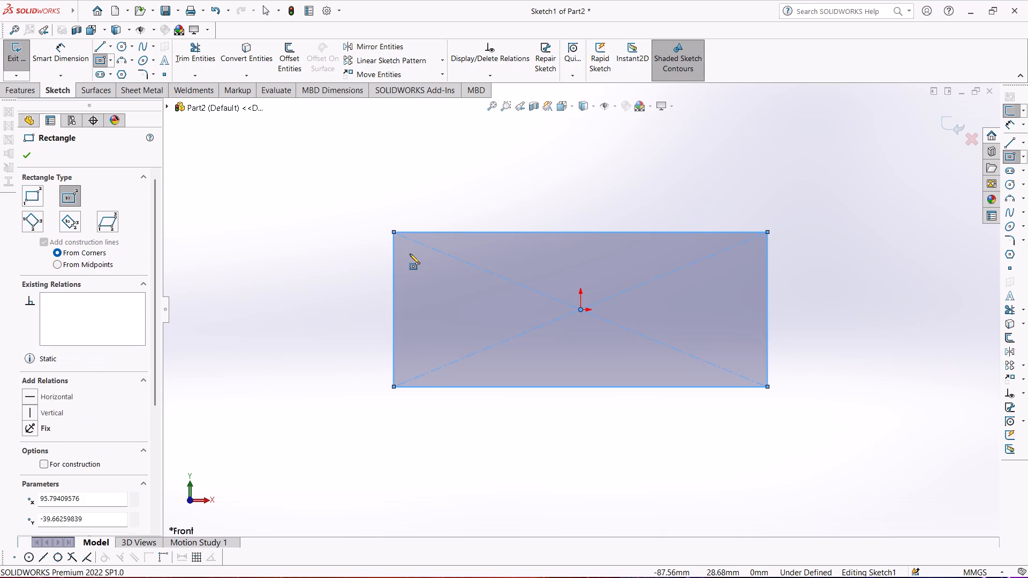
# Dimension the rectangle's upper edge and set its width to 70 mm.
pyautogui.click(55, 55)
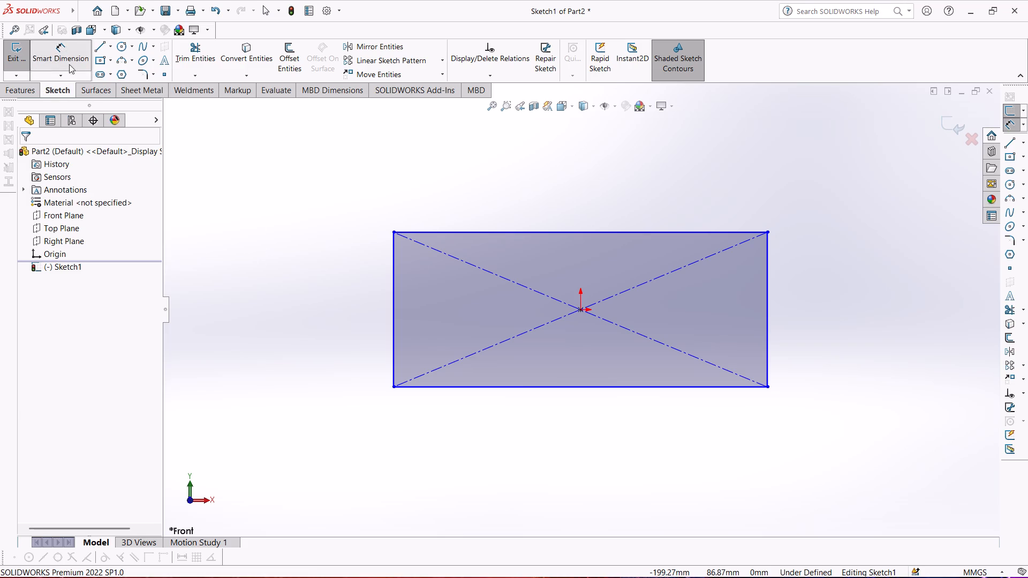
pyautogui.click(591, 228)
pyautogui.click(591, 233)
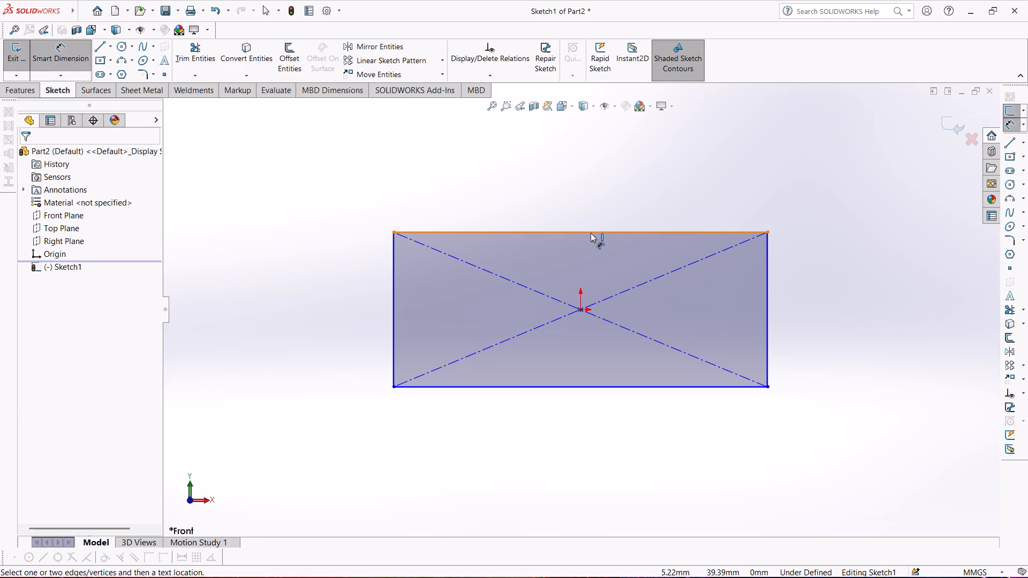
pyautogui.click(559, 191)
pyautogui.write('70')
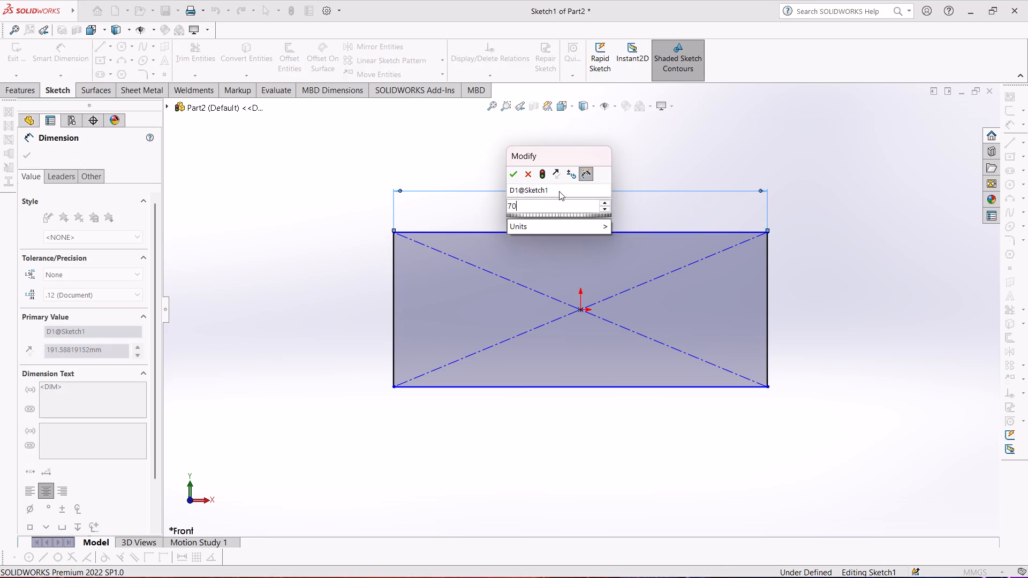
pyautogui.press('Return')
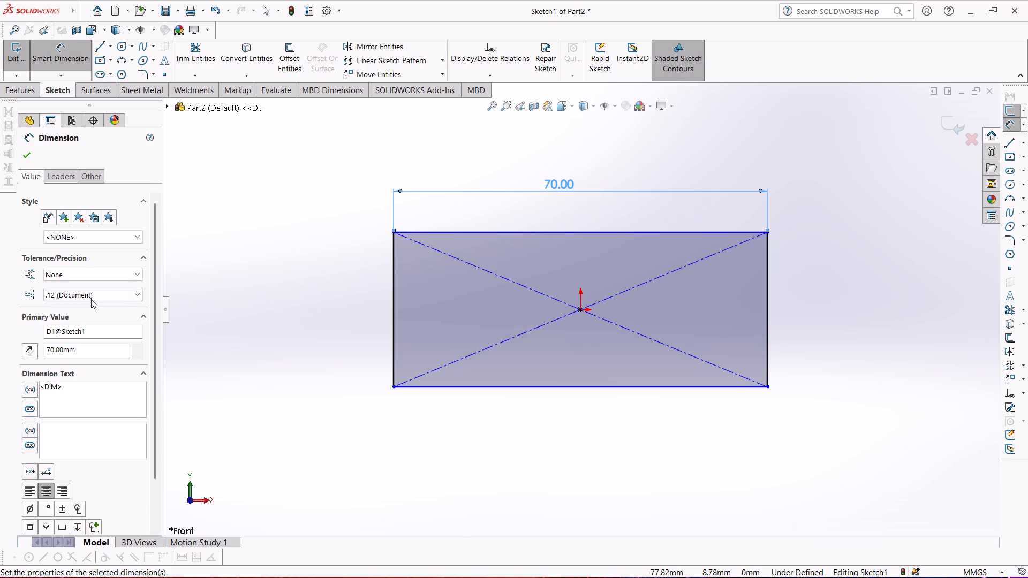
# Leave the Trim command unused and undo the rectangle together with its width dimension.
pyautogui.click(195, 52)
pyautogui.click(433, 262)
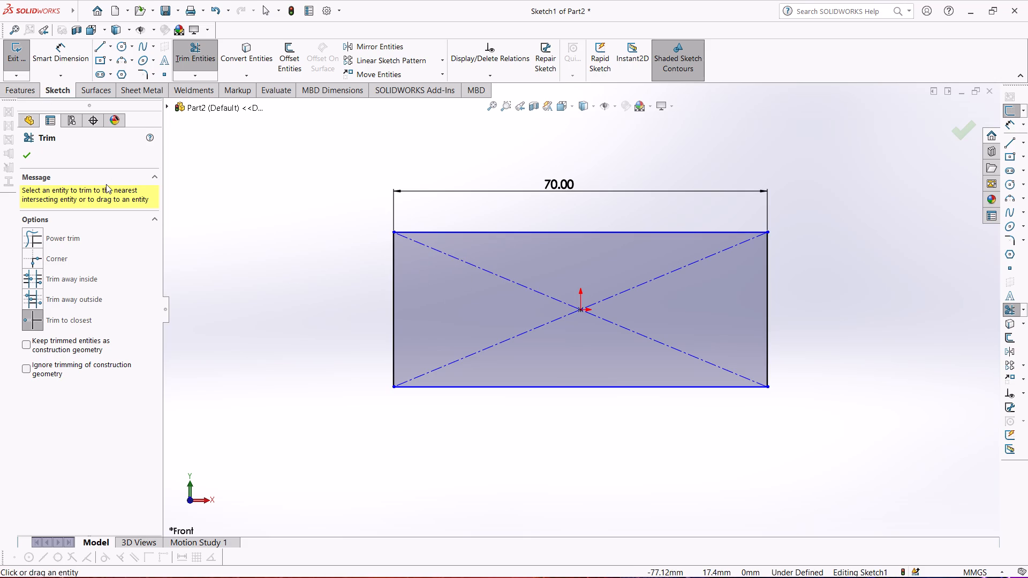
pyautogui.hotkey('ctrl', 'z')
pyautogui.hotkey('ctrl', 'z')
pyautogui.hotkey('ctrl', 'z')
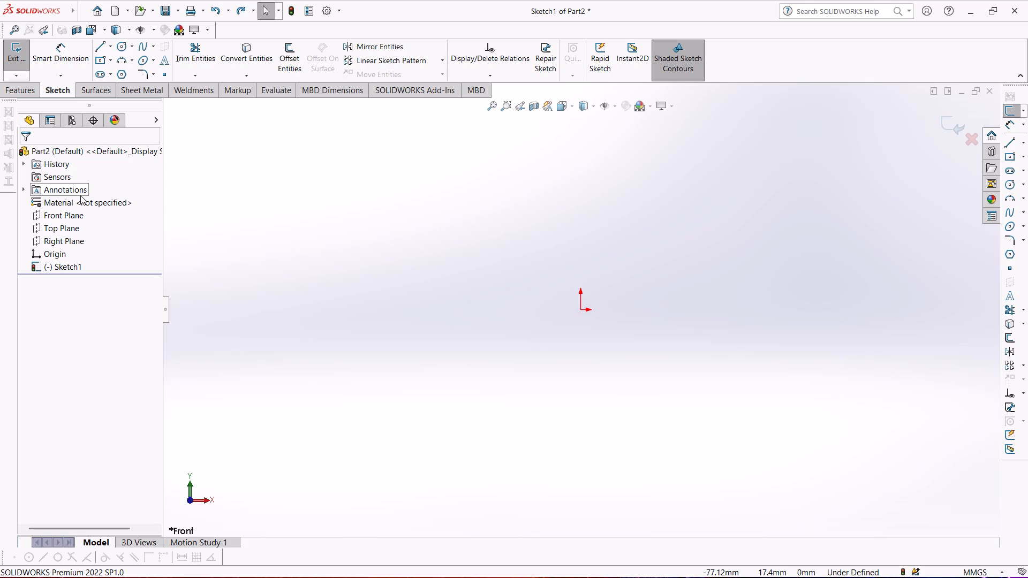
# Sketch a horizontal line about 110 mm long ending at the origin, continuing into an upward-slanting backrest line about 77 mm long.
pyautogui.click(102, 49)
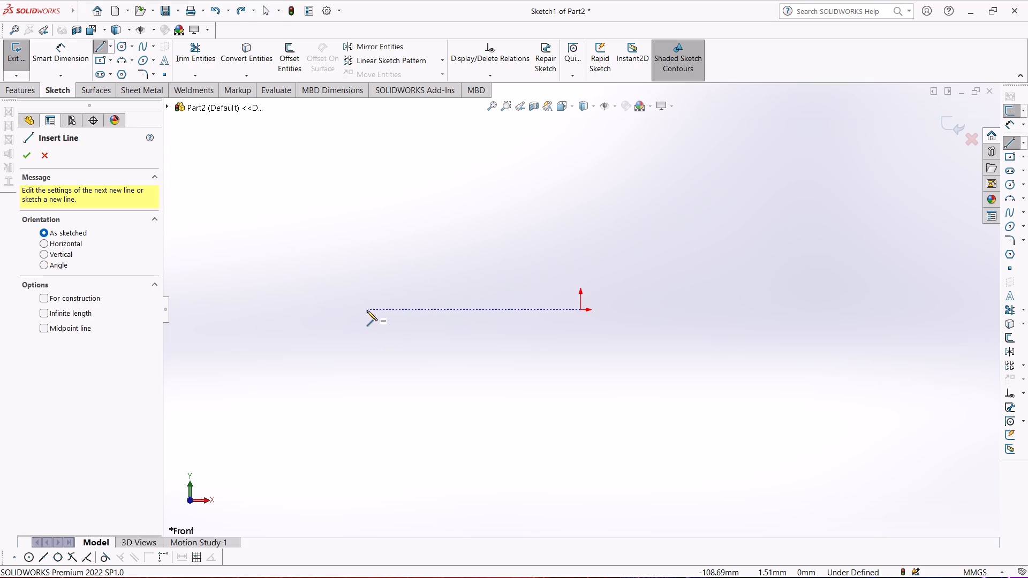
pyautogui.click(366, 309)
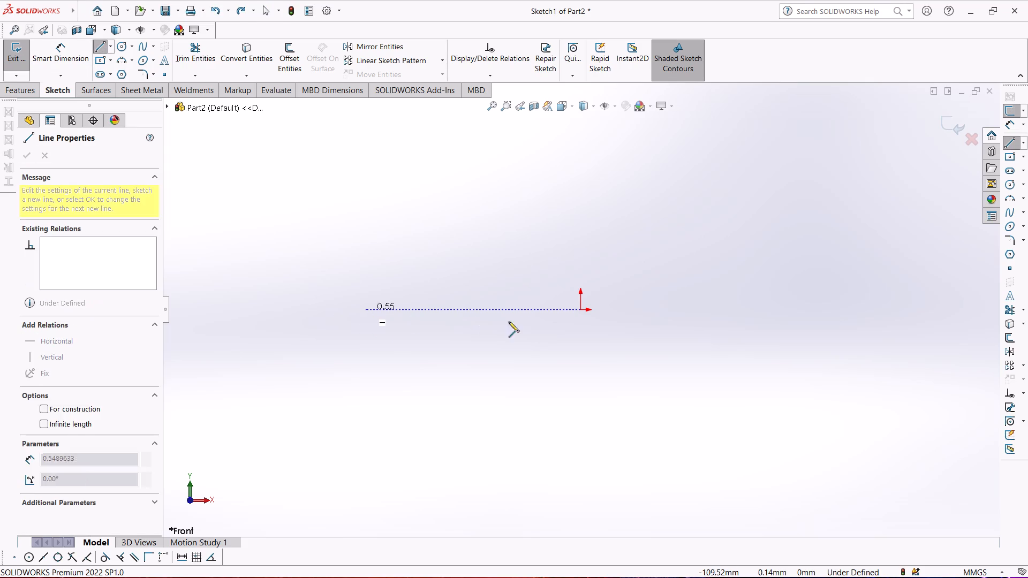
pyautogui.click(580, 310)
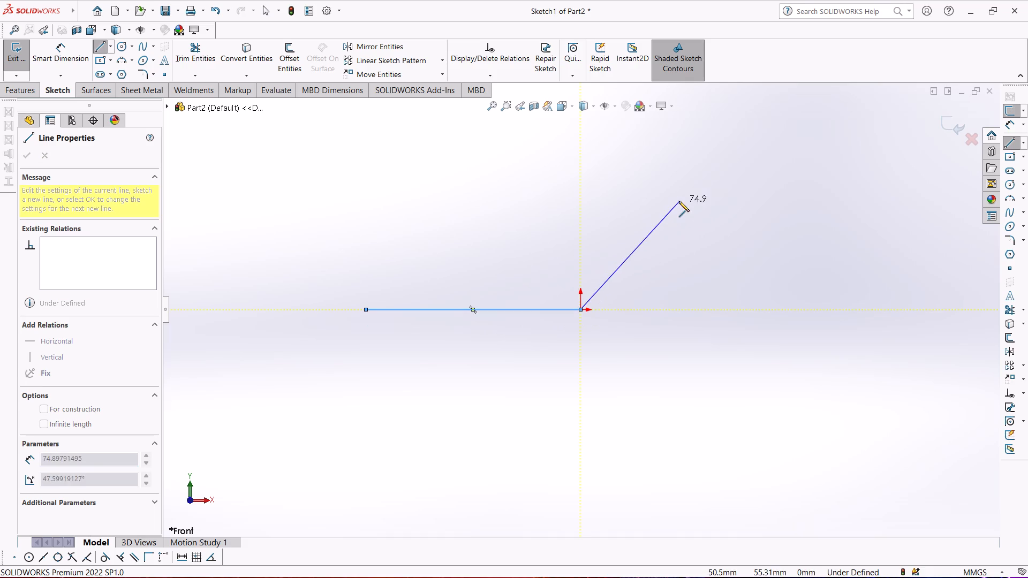
pyautogui.click(668, 169)
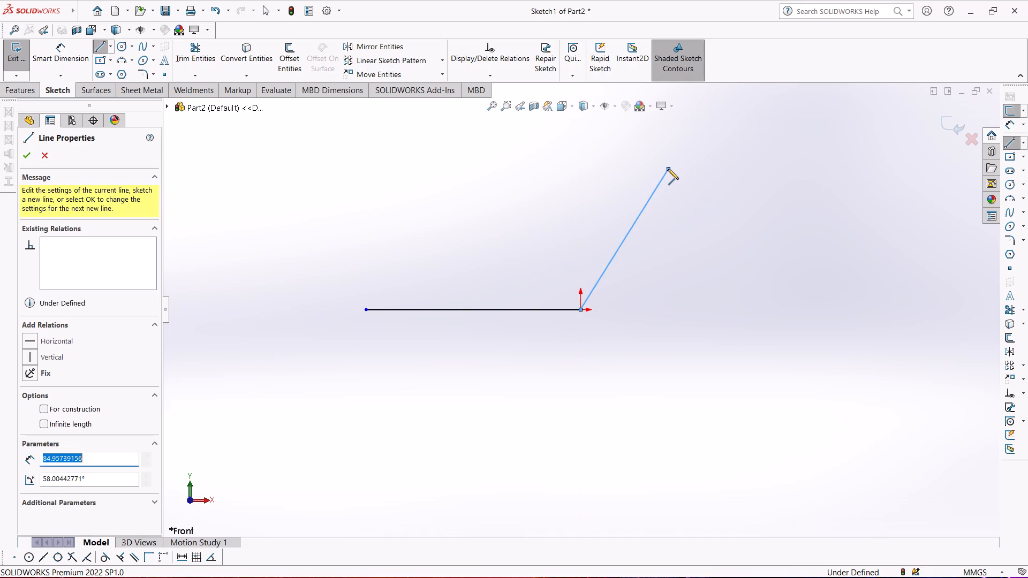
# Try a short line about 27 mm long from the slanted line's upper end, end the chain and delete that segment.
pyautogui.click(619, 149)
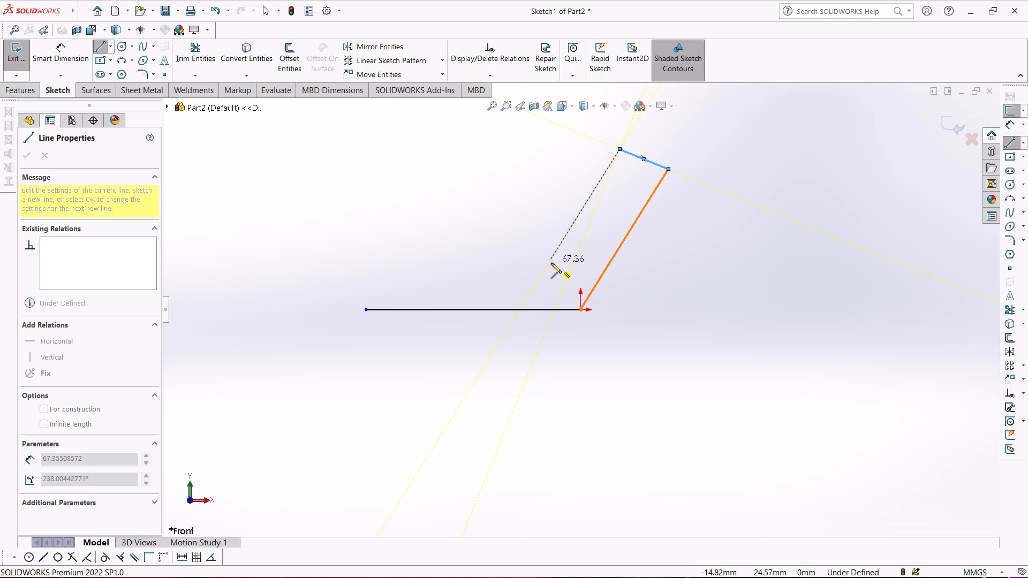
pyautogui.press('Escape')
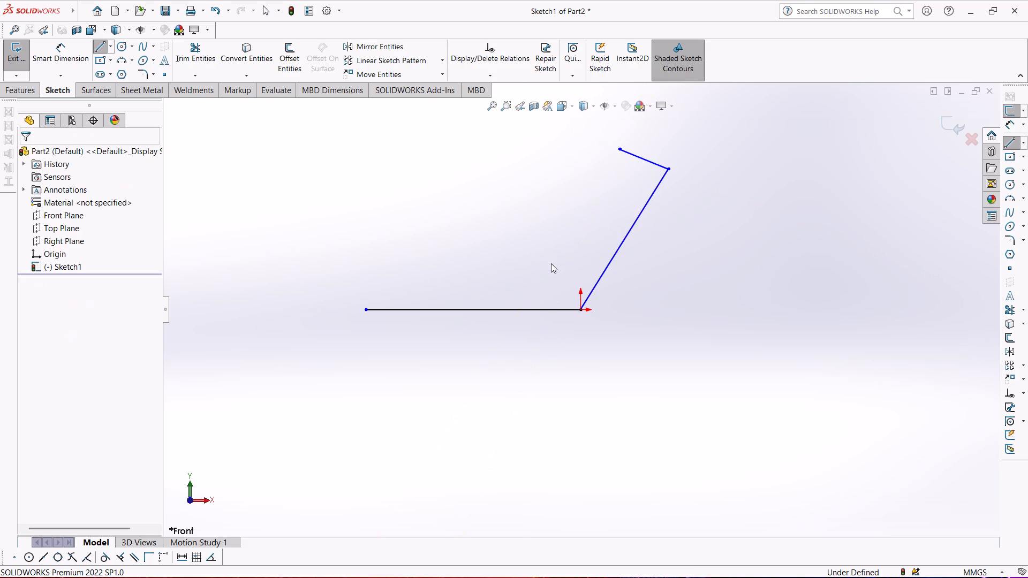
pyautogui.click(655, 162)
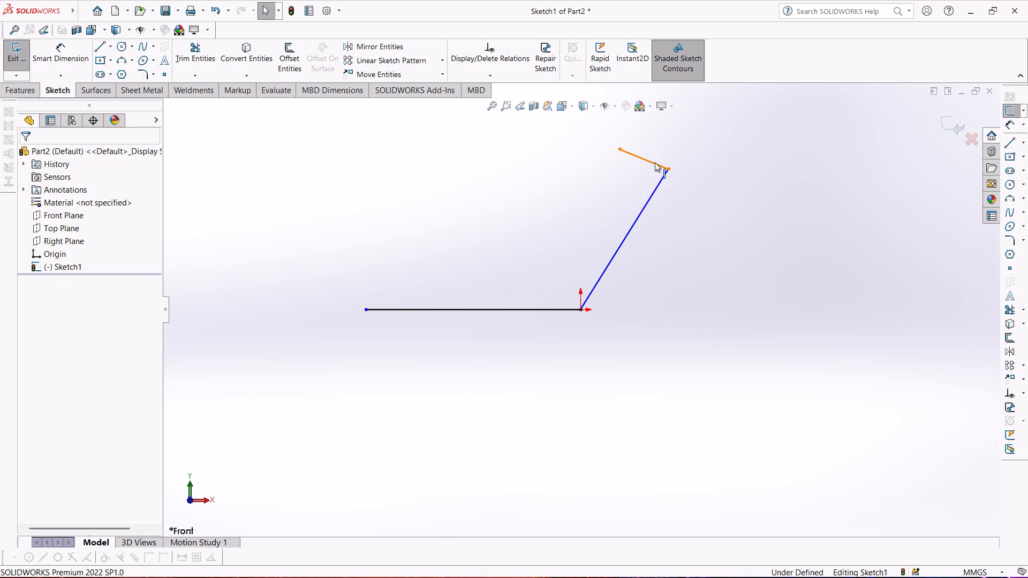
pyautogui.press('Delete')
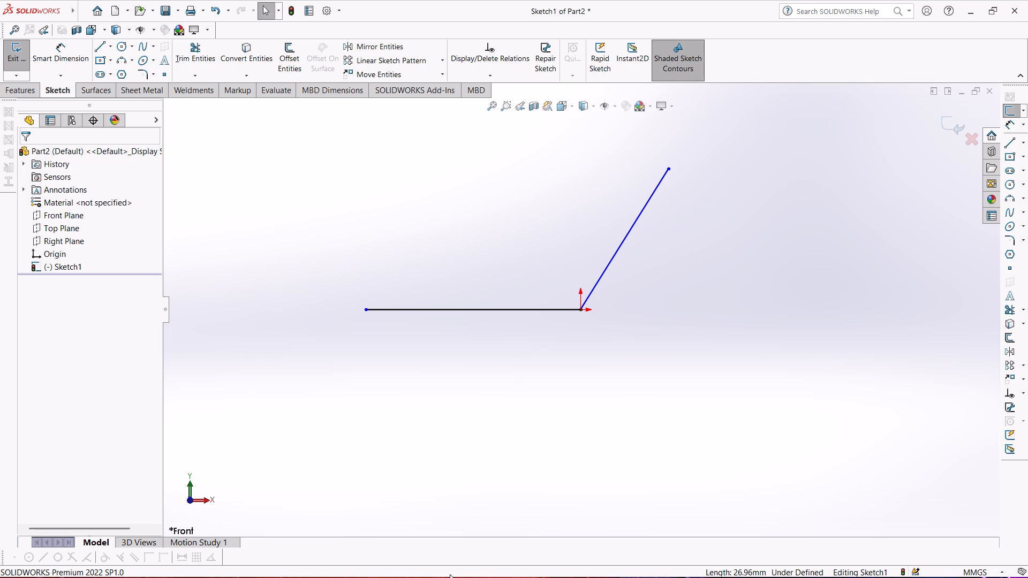
# Dimension the horizontal seat line and set its length to 100 mm.
pyautogui.click(78, 55)
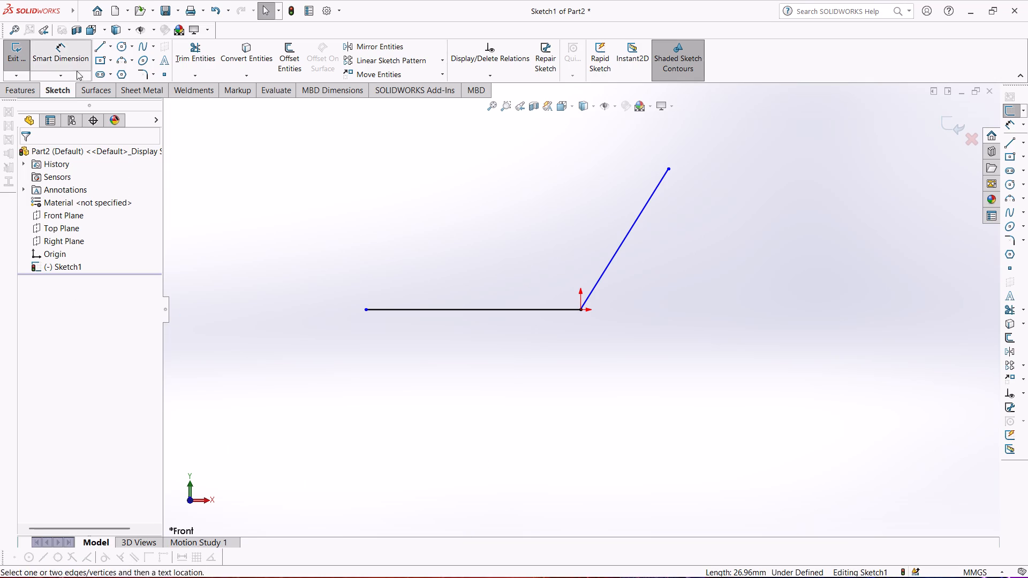
pyautogui.click(463, 313)
pyautogui.click(449, 370)
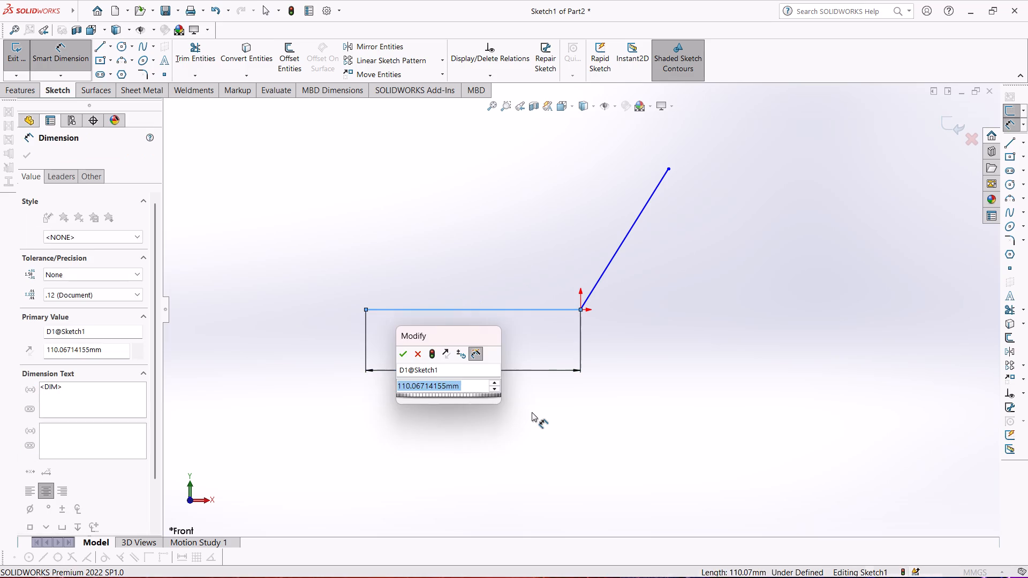
pyautogui.write('100')
pyautogui.press('Return')
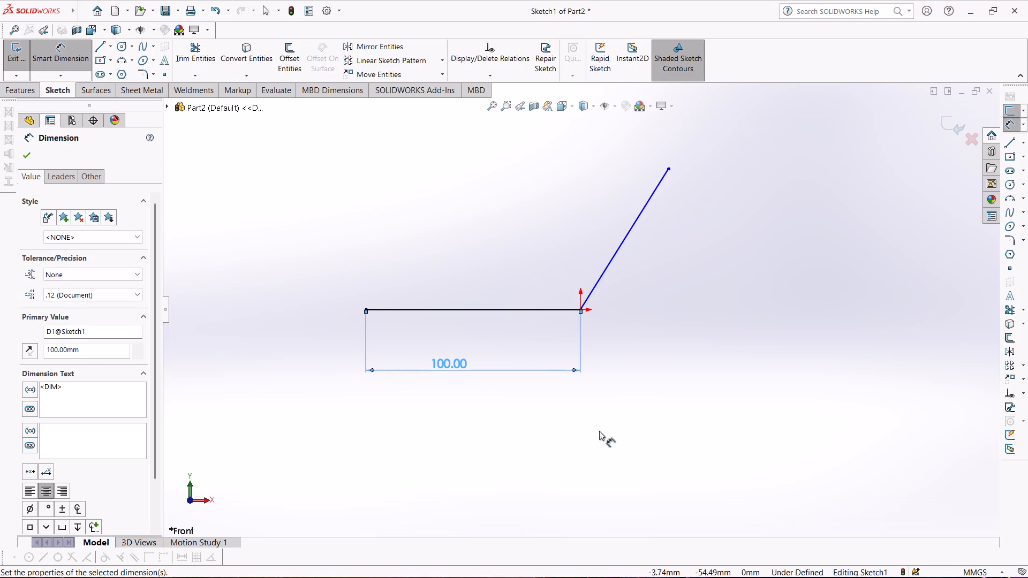
# Dimension the slanted backrest line and set its length to 87 mm.
pyautogui.click(621, 250)
pyautogui.click(660, 283)
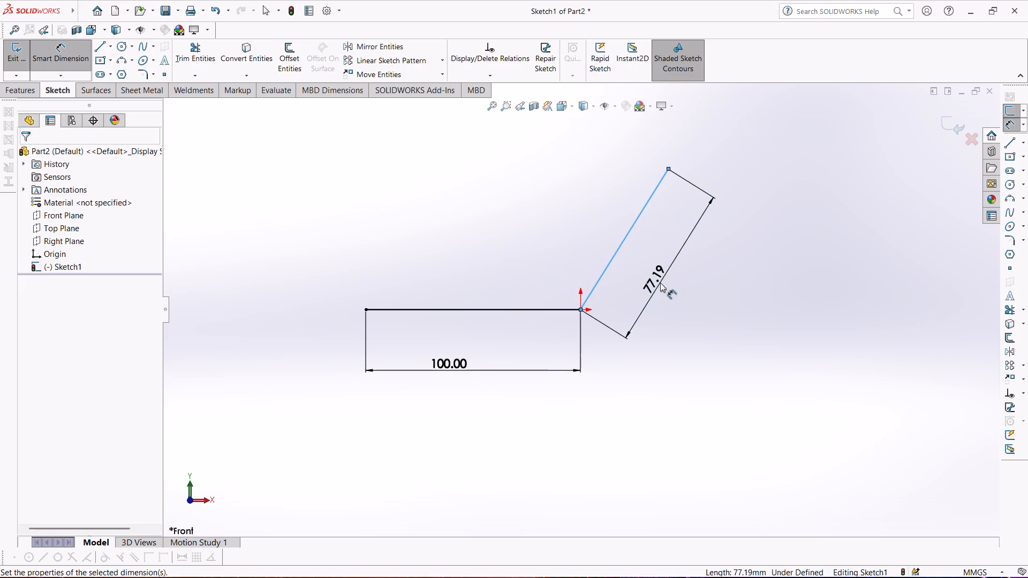
pyautogui.write('87')
pyautogui.press('Return')
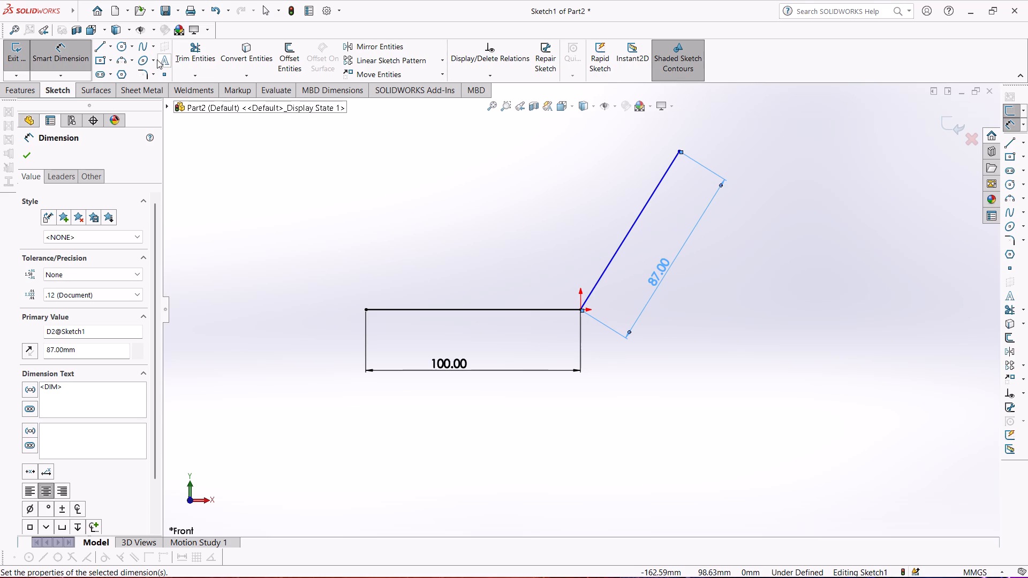
# Dimension the angle between the seat line and the backrest line and set it to 120 degrees.
pyautogui.click(639, 221)
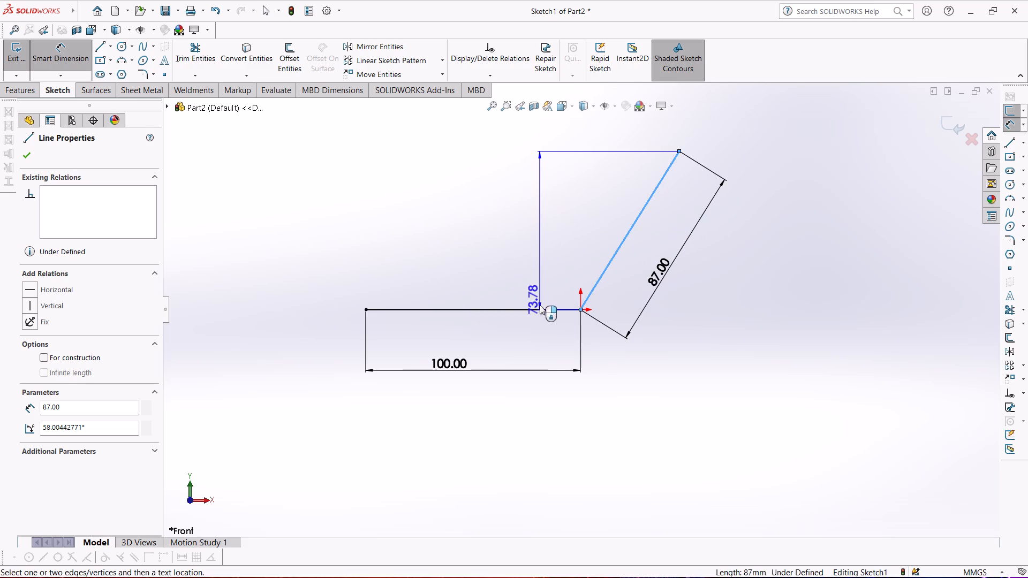
pyautogui.click(540, 307)
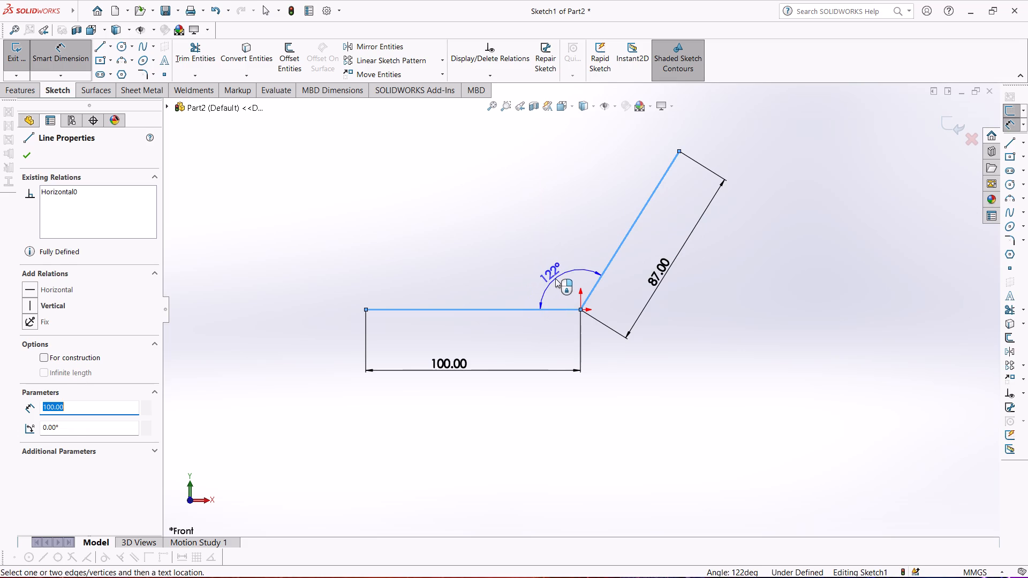
pyautogui.click(555, 278)
pyautogui.write('120')
pyautogui.press('Return')
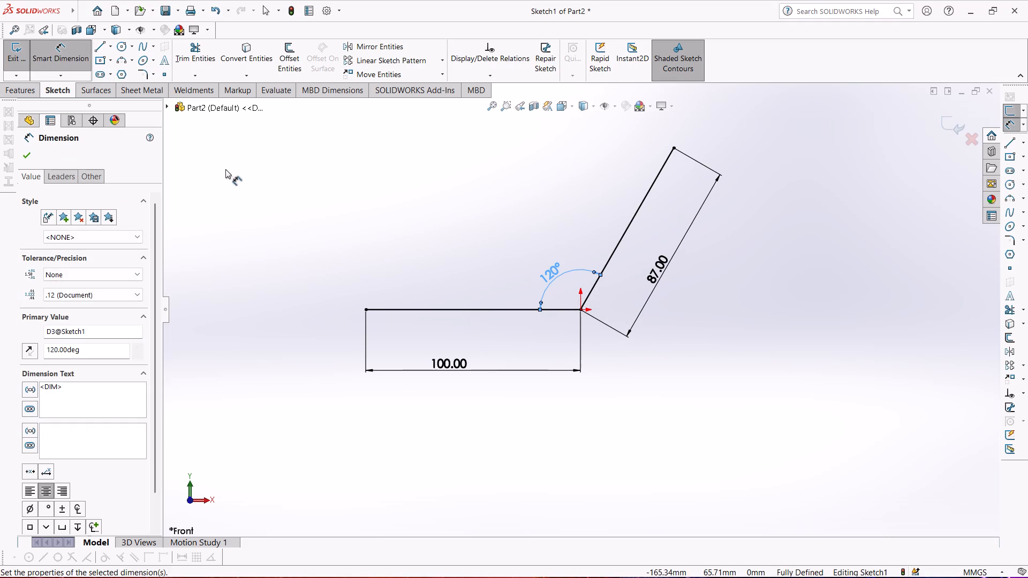
pyautogui.click(258, 215)
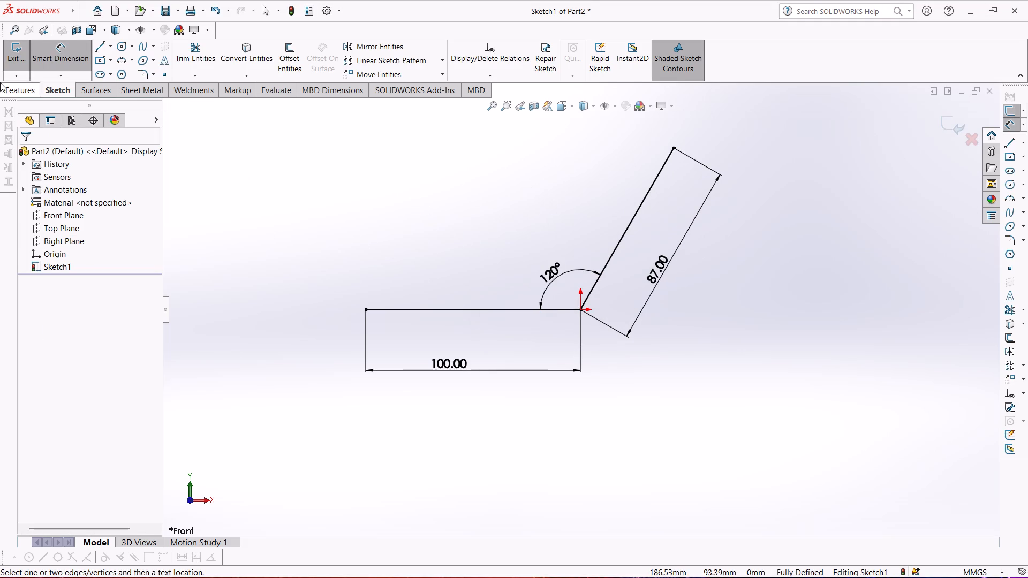
# Offset the seat and backrest line chain by 20 mm, reversed towards the inner side of the 120-degree angle.
pyautogui.click(284, 57)
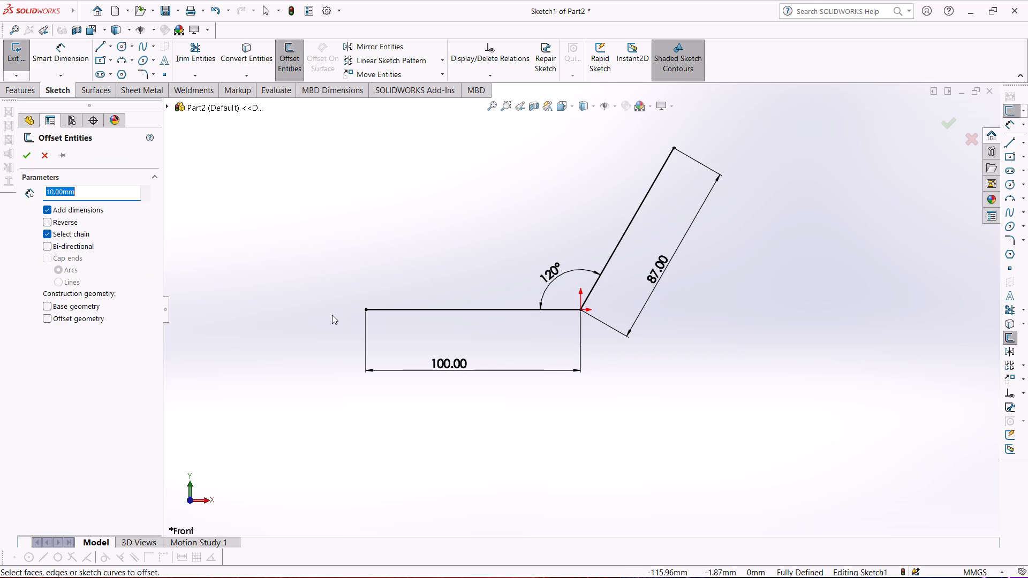
pyautogui.write('20')
pyautogui.press('Return')
pyautogui.click(424, 308)
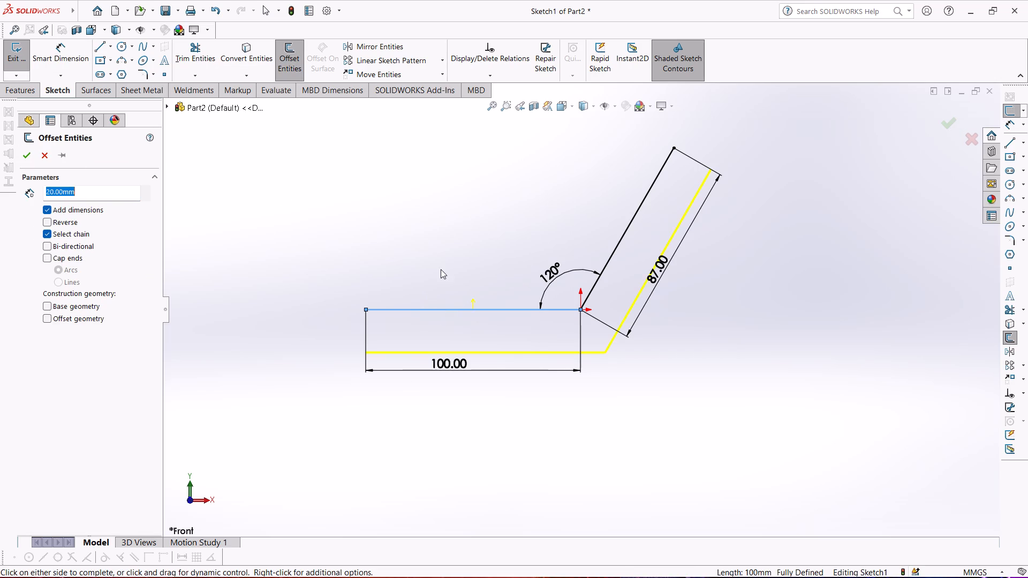
pyautogui.click(48, 225)
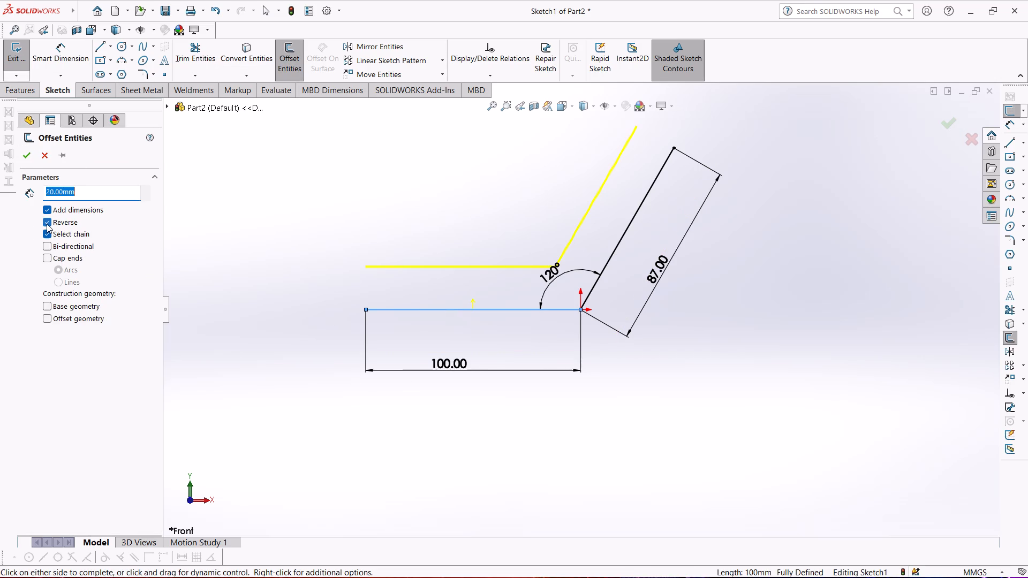
pyautogui.click(24, 153)
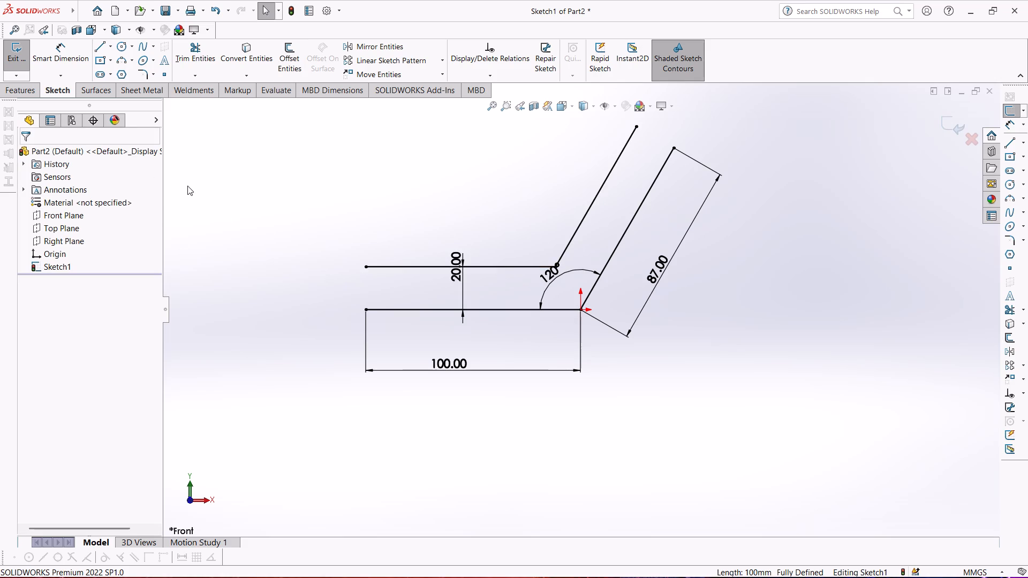
# Close the profile with straight lines joining the original and offset lines at the seat's front end and the backrest's upper end.
pyautogui.click(96, 49)
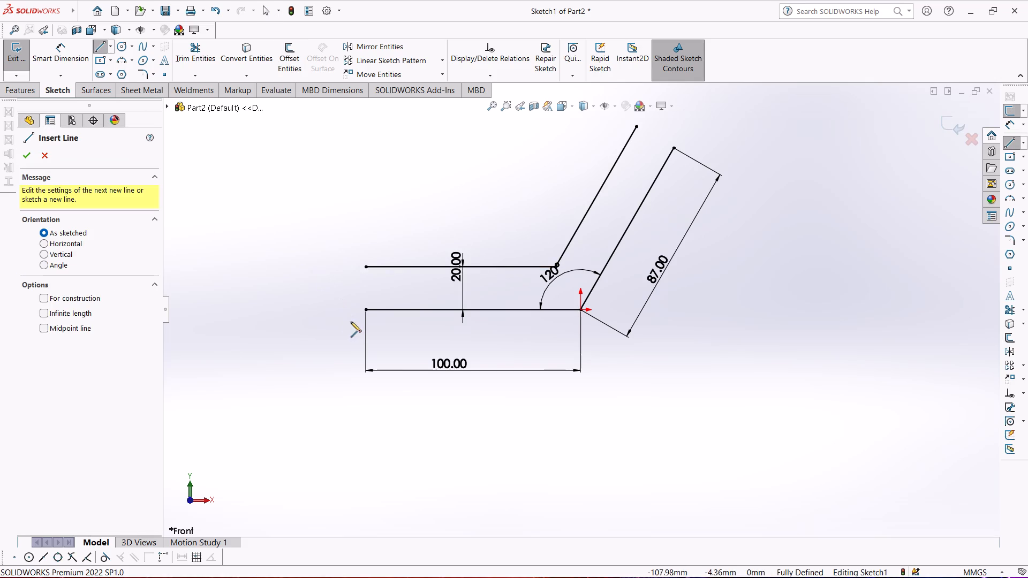
pyautogui.click(366, 310)
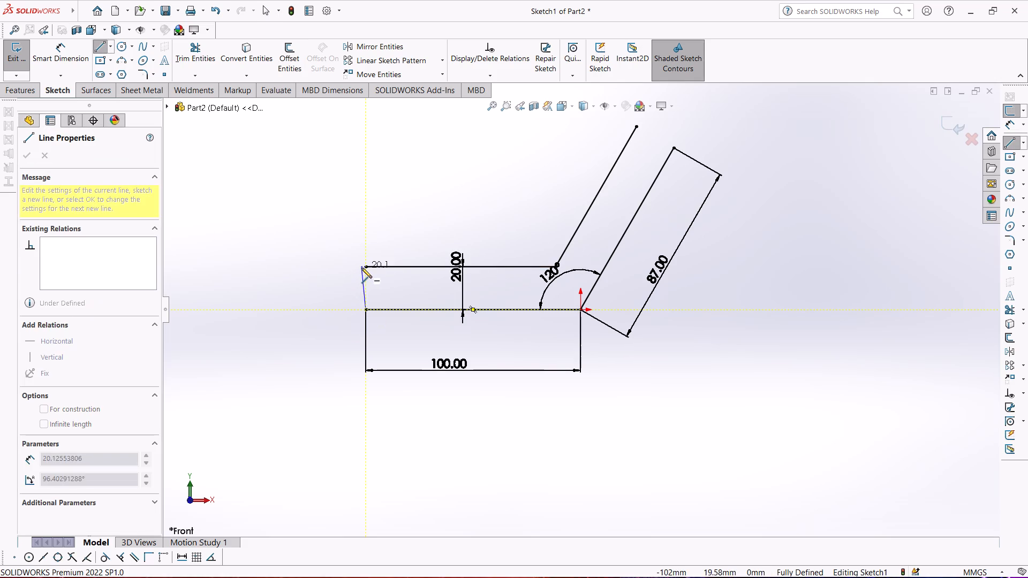
pyautogui.click(365, 267)
pyautogui.press('Escape')
pyautogui.scroll(1, 360, 270)
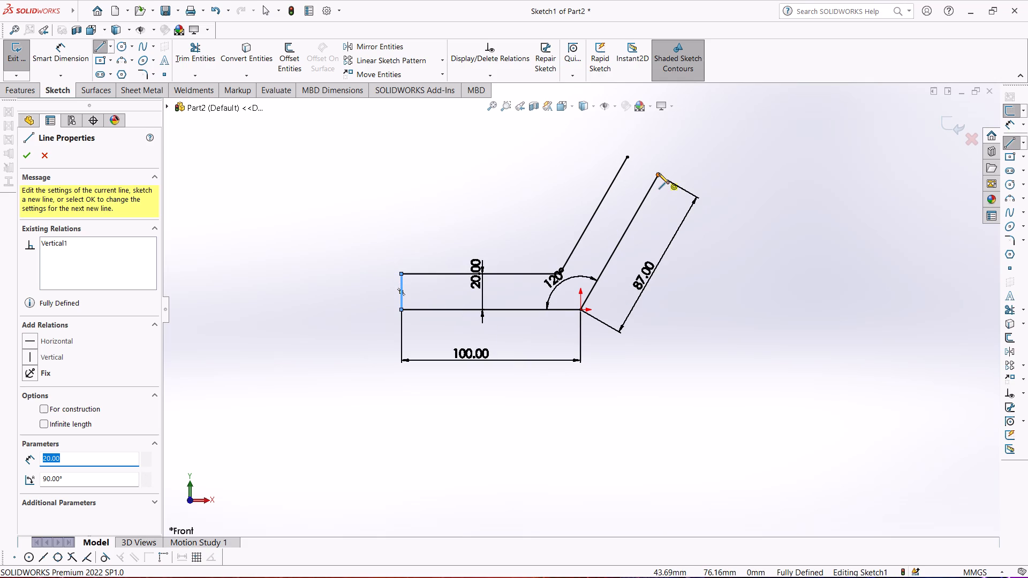
pyautogui.click(659, 173)
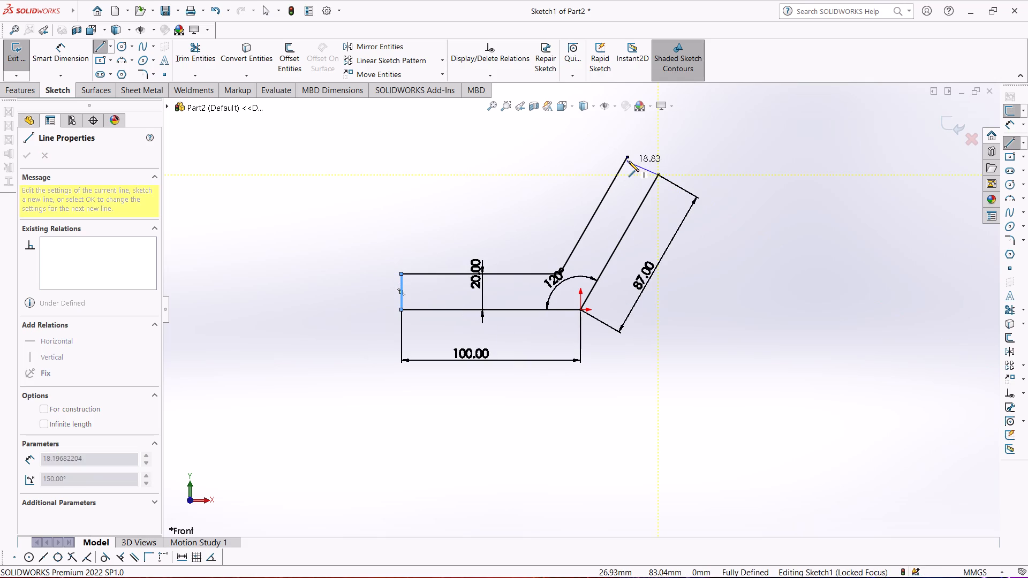
pyautogui.click(628, 156)
pyautogui.press('Escape')
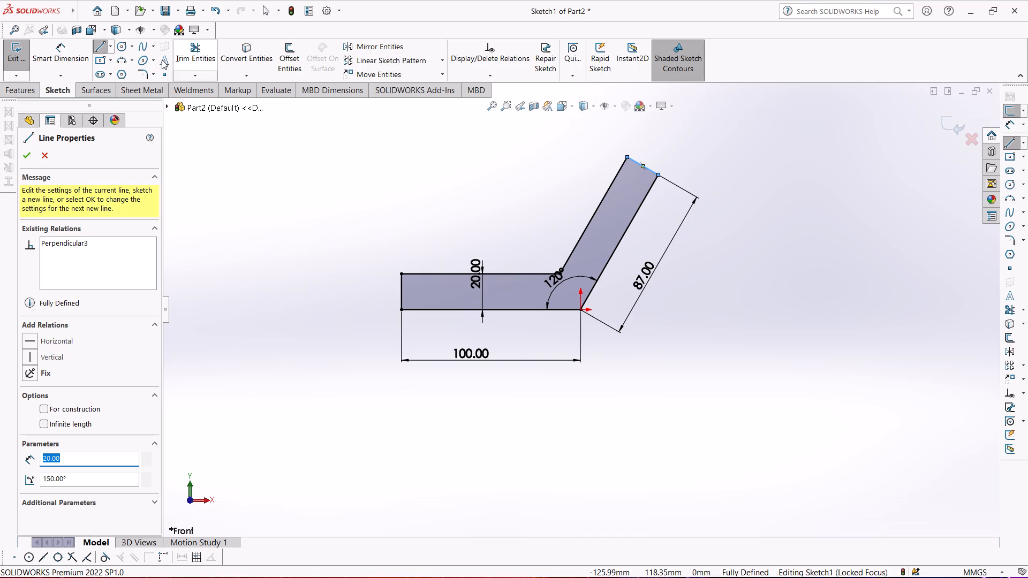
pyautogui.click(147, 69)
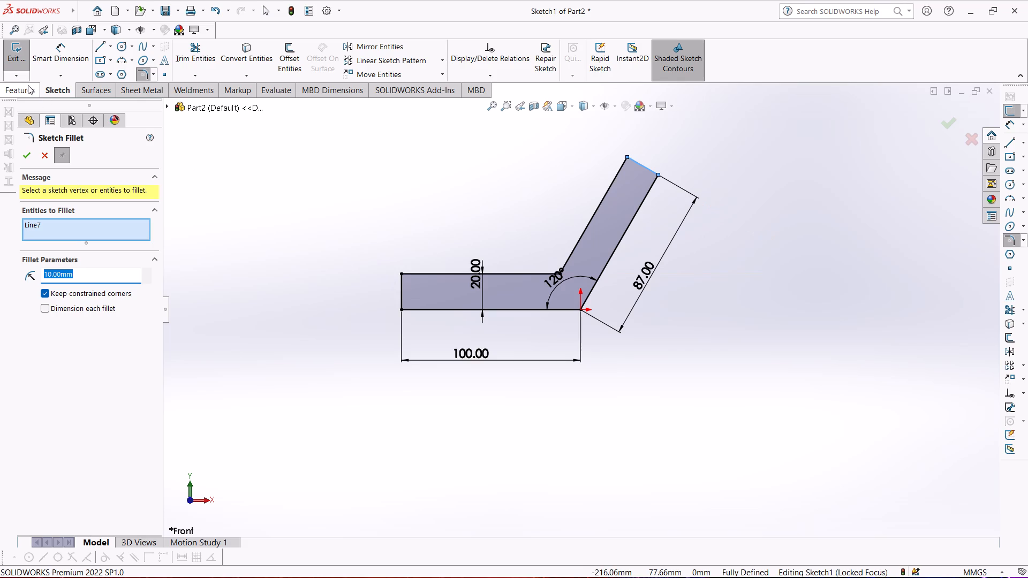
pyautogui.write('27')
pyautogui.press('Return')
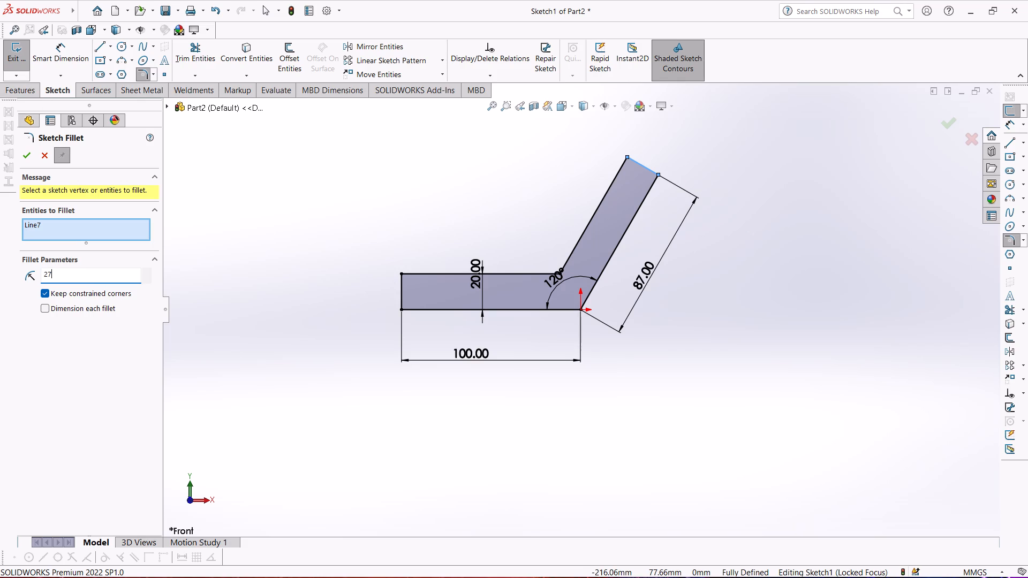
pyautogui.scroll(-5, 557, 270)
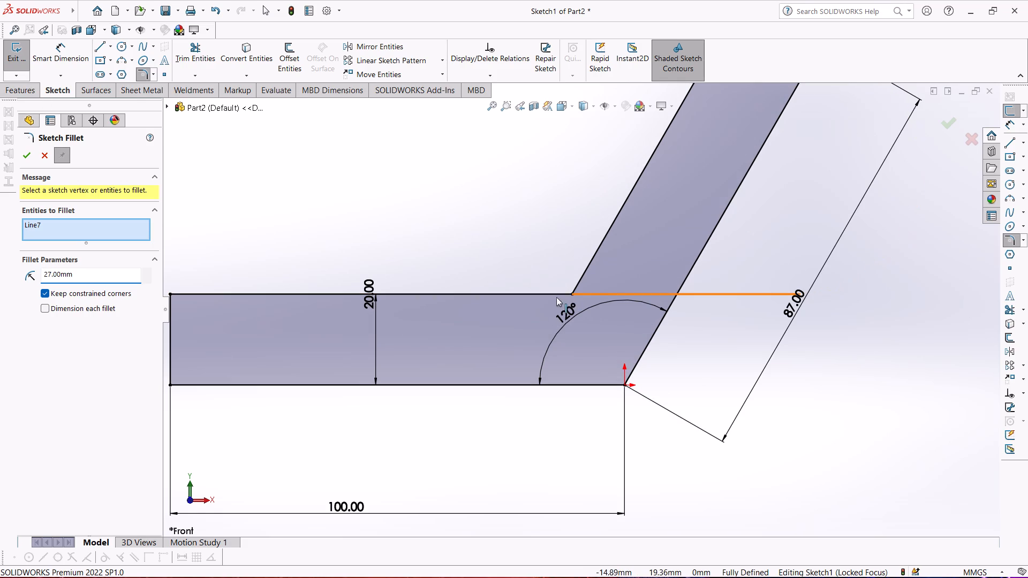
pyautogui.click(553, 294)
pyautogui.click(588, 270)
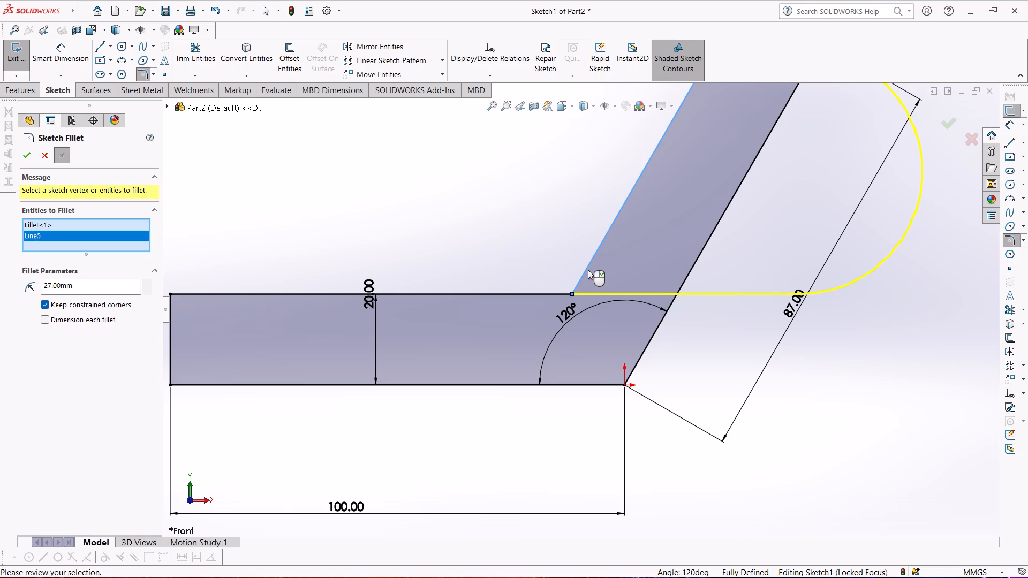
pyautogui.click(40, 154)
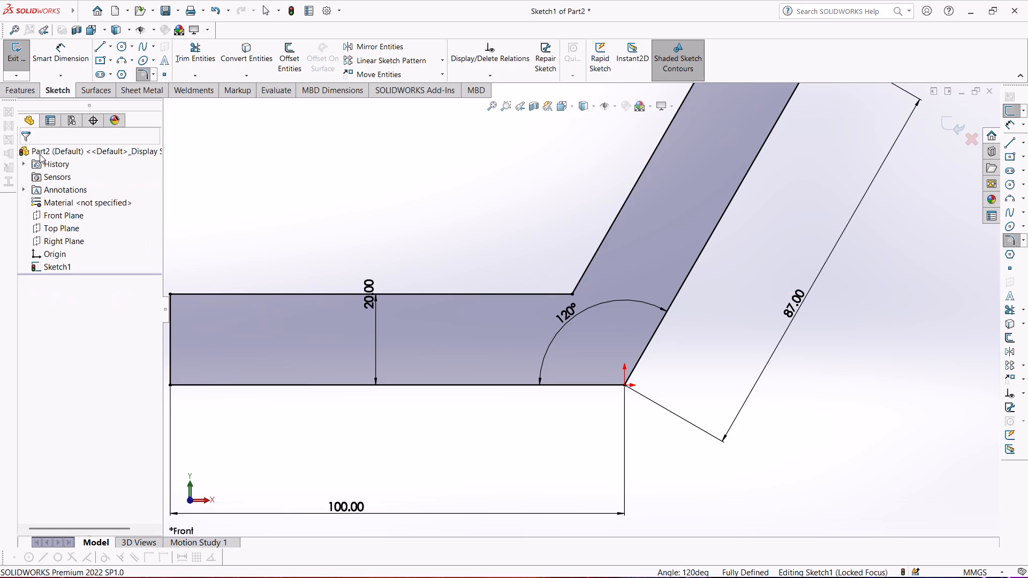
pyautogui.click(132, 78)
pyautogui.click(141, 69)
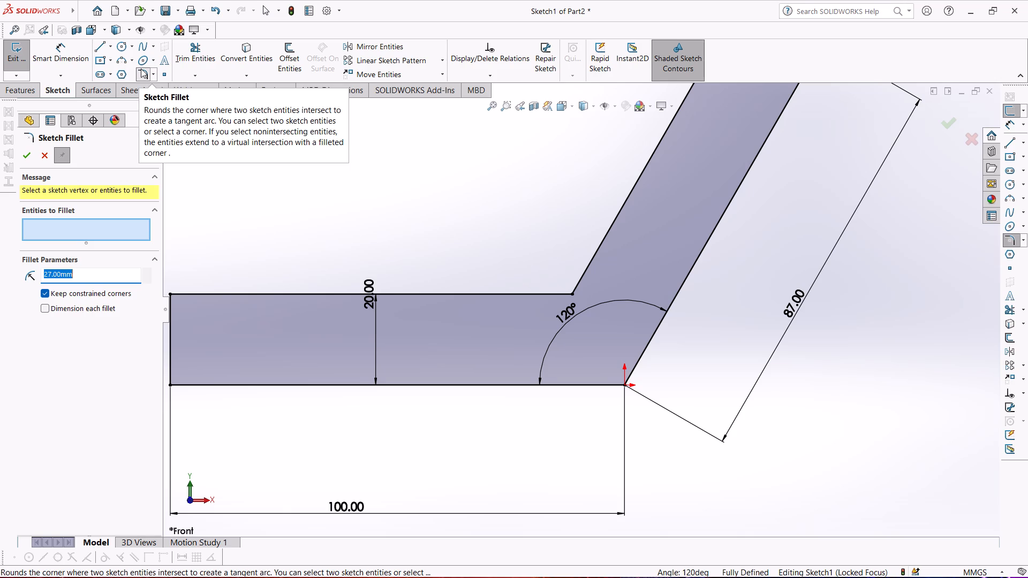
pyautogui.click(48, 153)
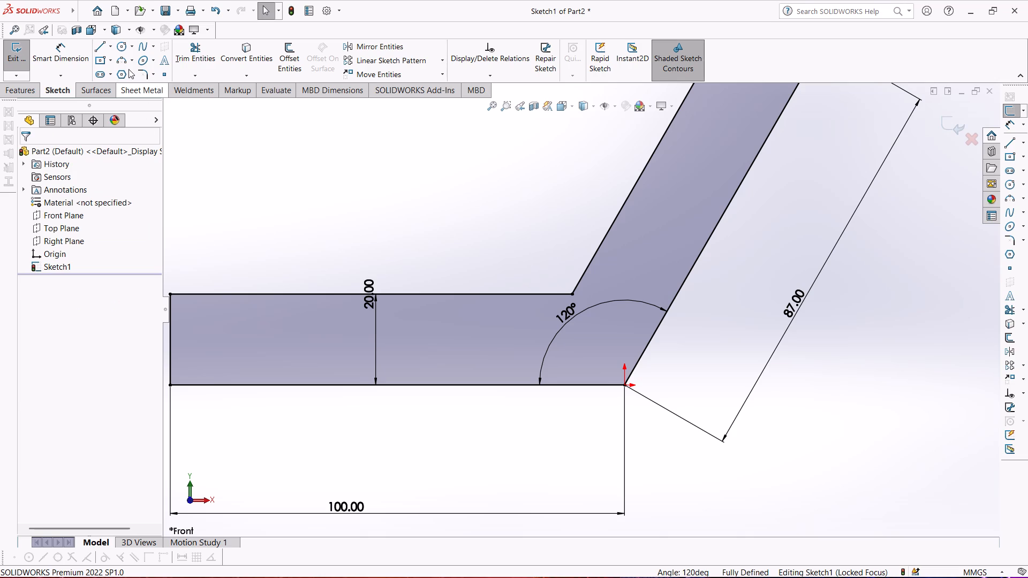
# Draw a perimeter circle of radius 27 mm tangent to the upper seat line and the inner backrest line.
pyautogui.click(127, 46)
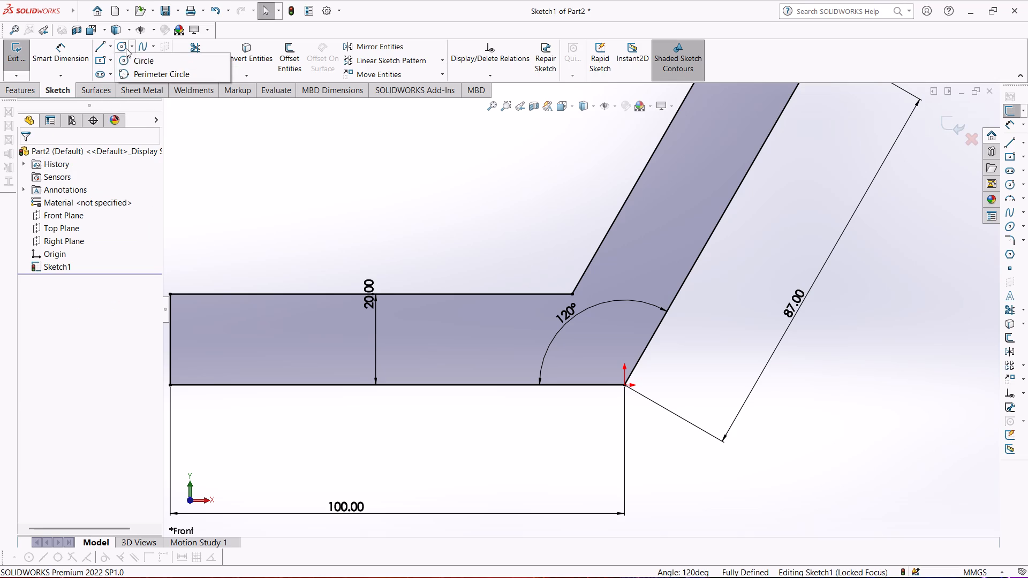
pyautogui.click(126, 48)
pyautogui.click(64, 194)
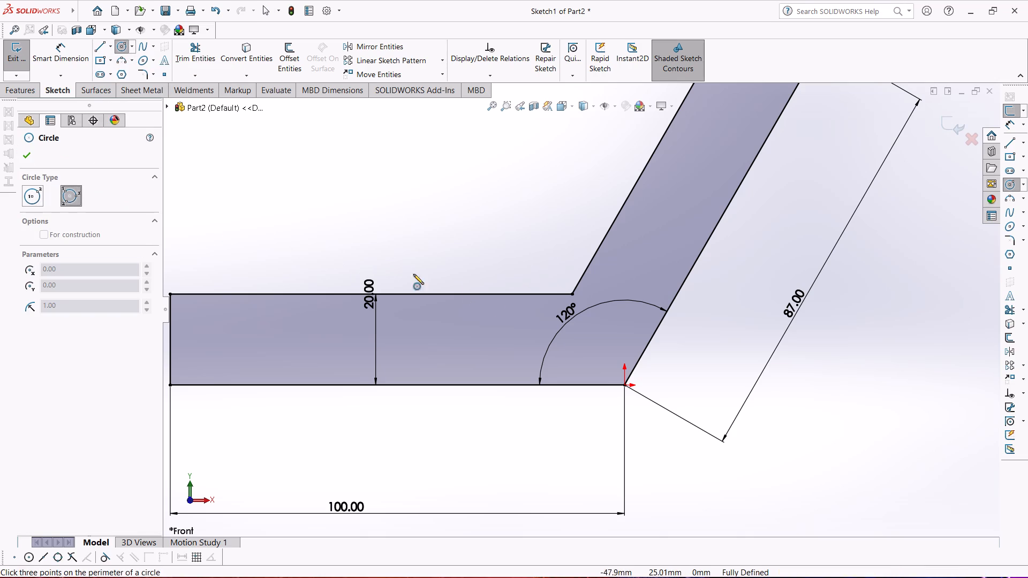
pyautogui.click(495, 294)
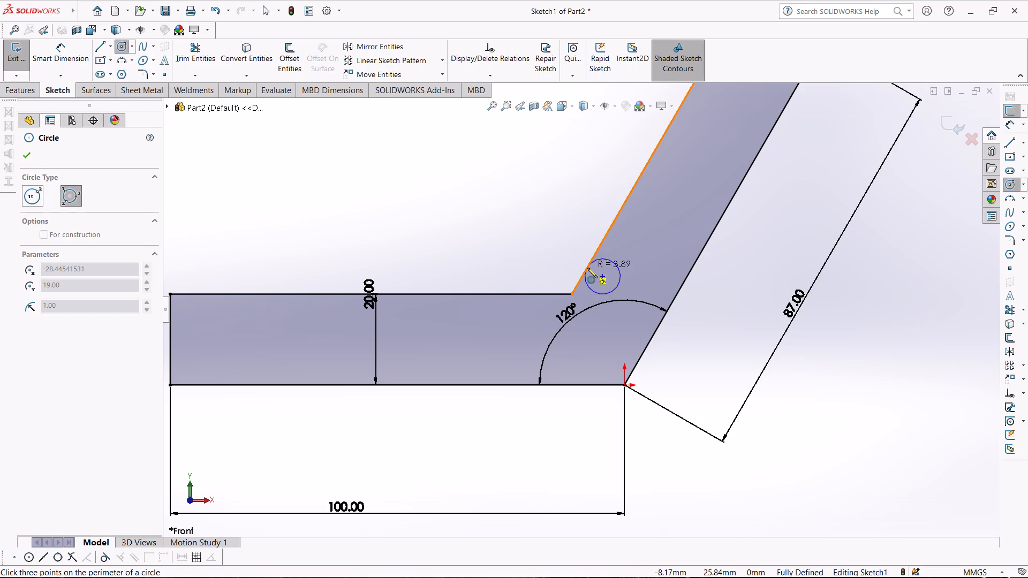
pyautogui.click(587, 267)
pyautogui.click(513, 212)
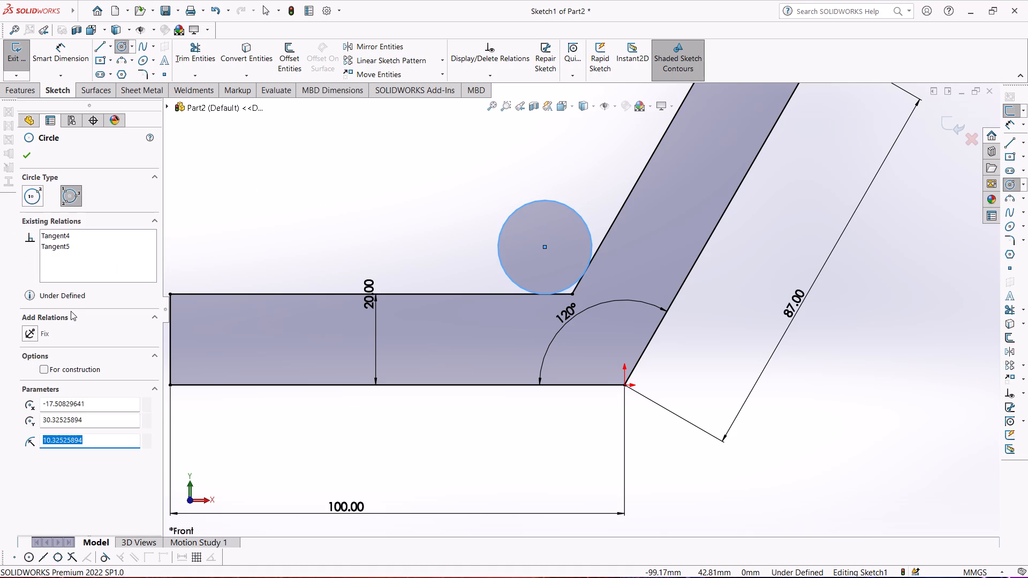
pyautogui.write('27')
pyautogui.press('Return')
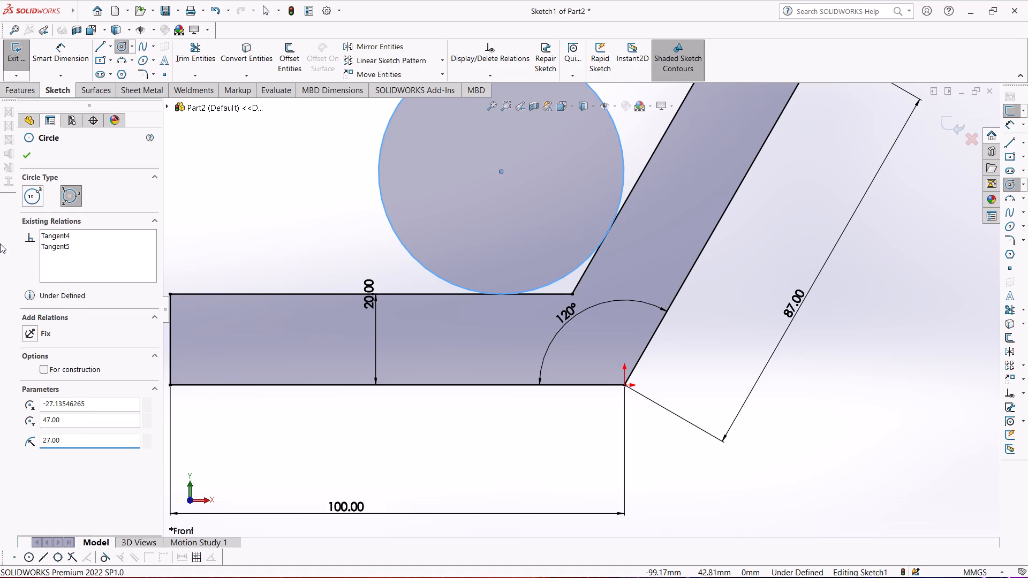
pyautogui.click(22, 148)
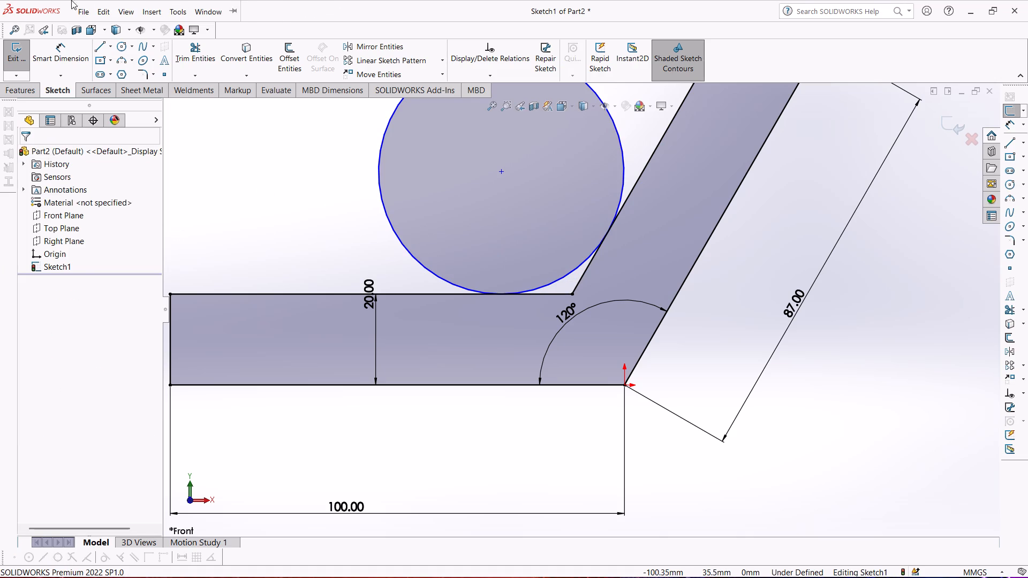
# Dimension the diameter of the tangent circle, placing the dimension beside it above the seat.
pyautogui.click(28, 54)
pyautogui.click(52, 52)
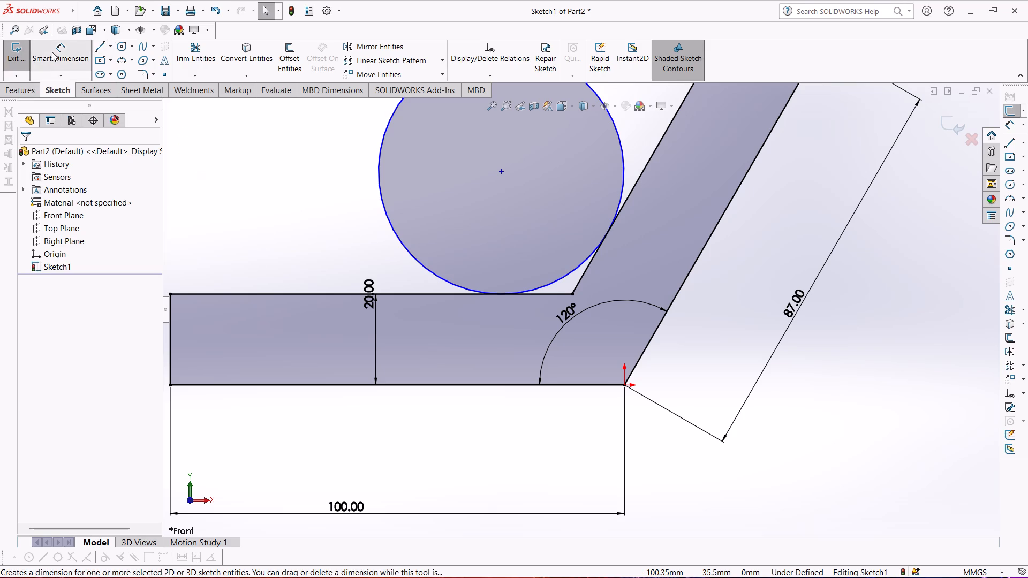
pyautogui.click(381, 149)
pyautogui.click(316, 143)
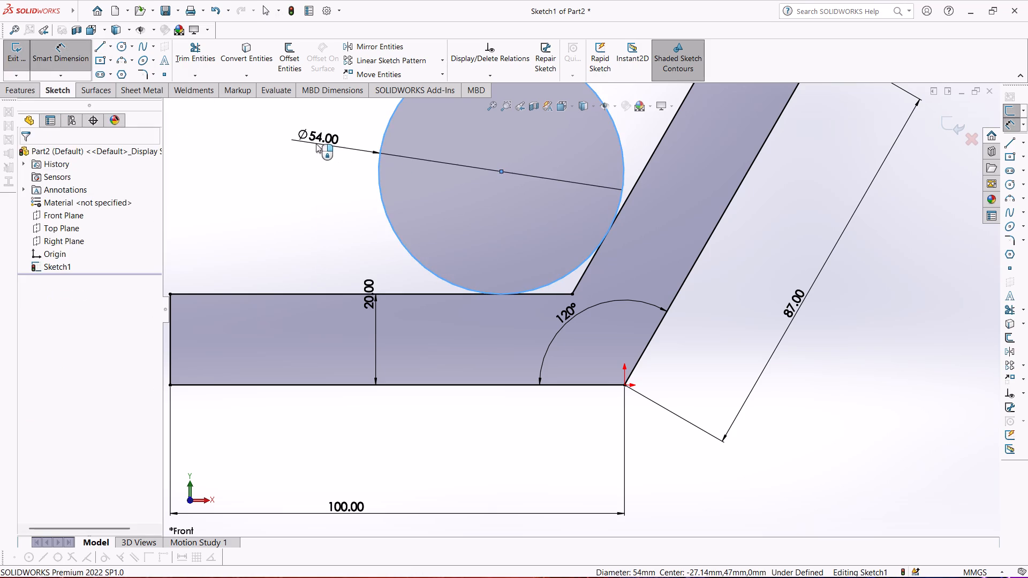
pyautogui.click(268, 127)
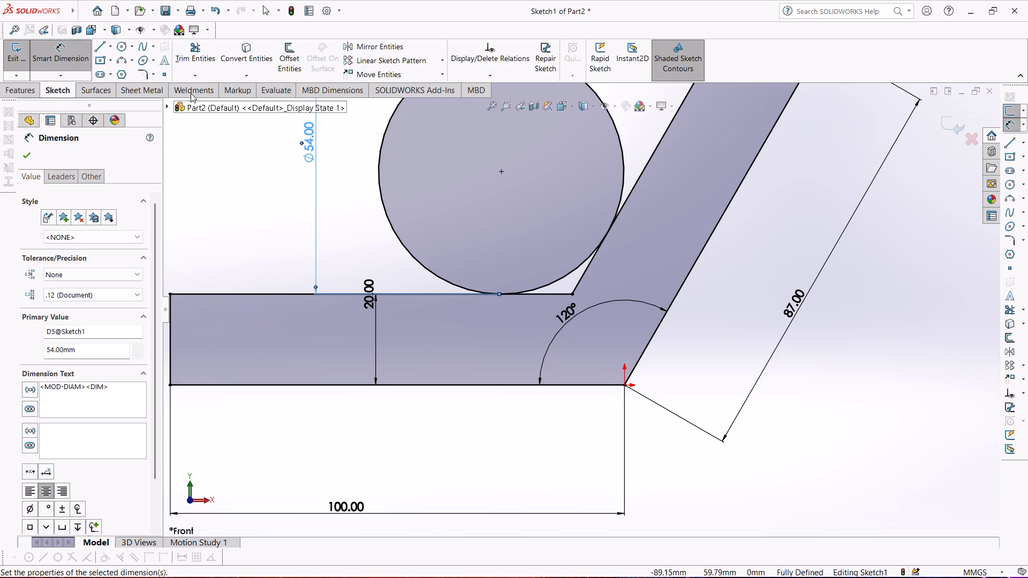
# Trim the sharp inner corner segments and the circle's outer portion, leaving a tangent arc between seat and backrest.
pyautogui.click(193, 48)
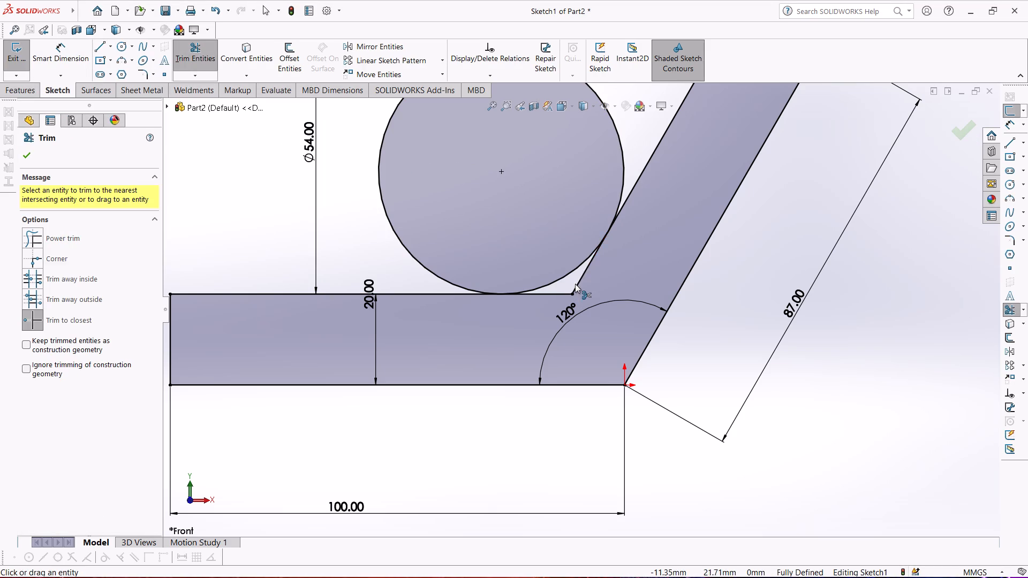
pyautogui.click(579, 280)
pyautogui.click(547, 293)
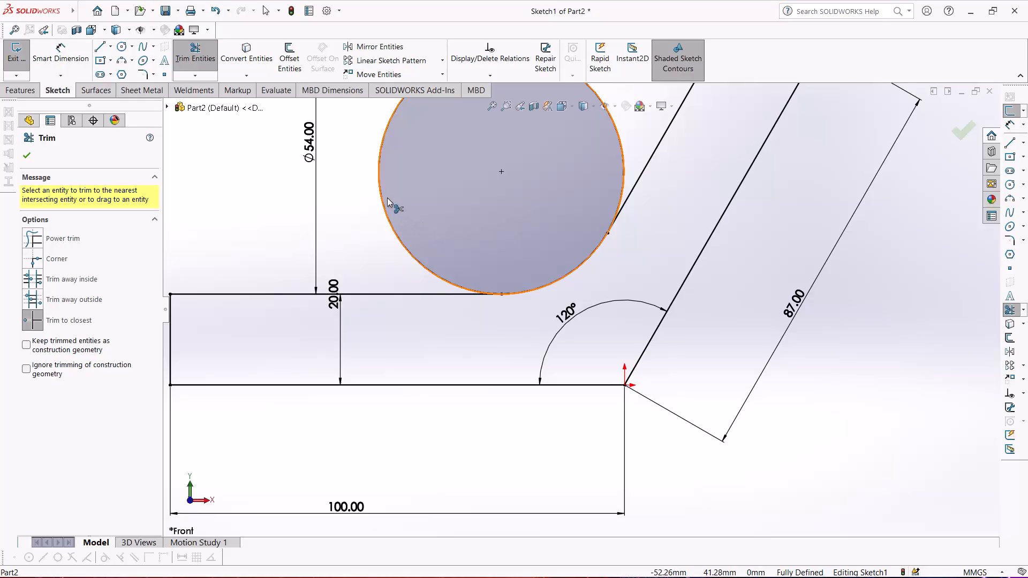
pyautogui.click(380, 192)
pyautogui.scroll(3, 456, 218)
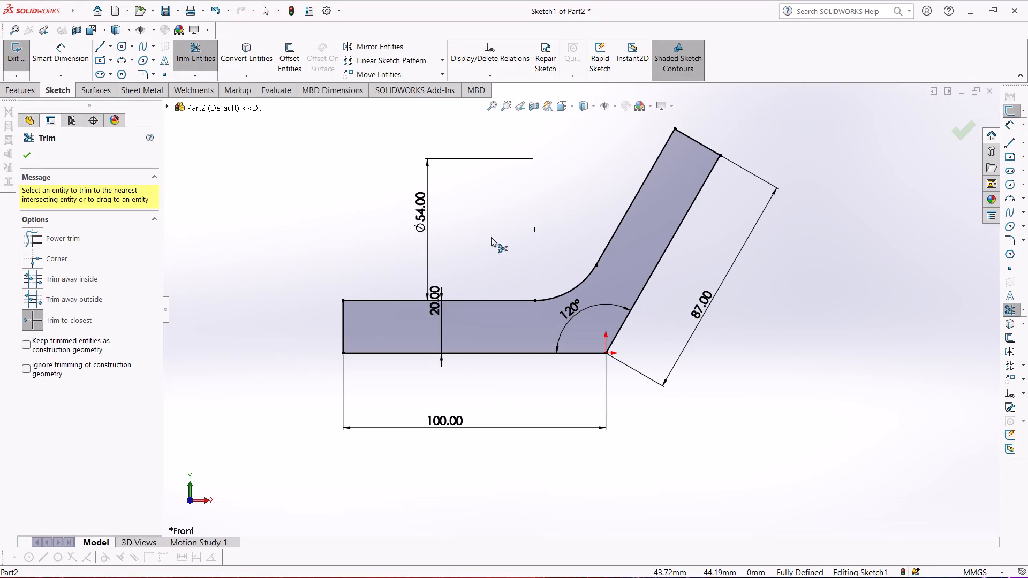
pyautogui.click(23, 154)
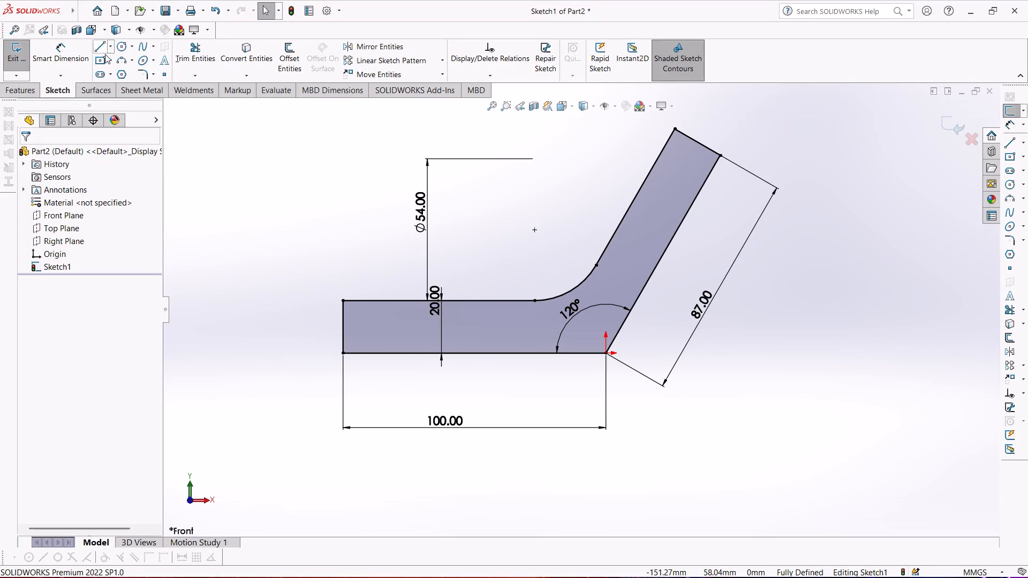
# Fillet the seat's upper front corner and the backrest's upper inner corner with 4 mm radius, finishing the profile sketch.
pyautogui.click(143, 71)
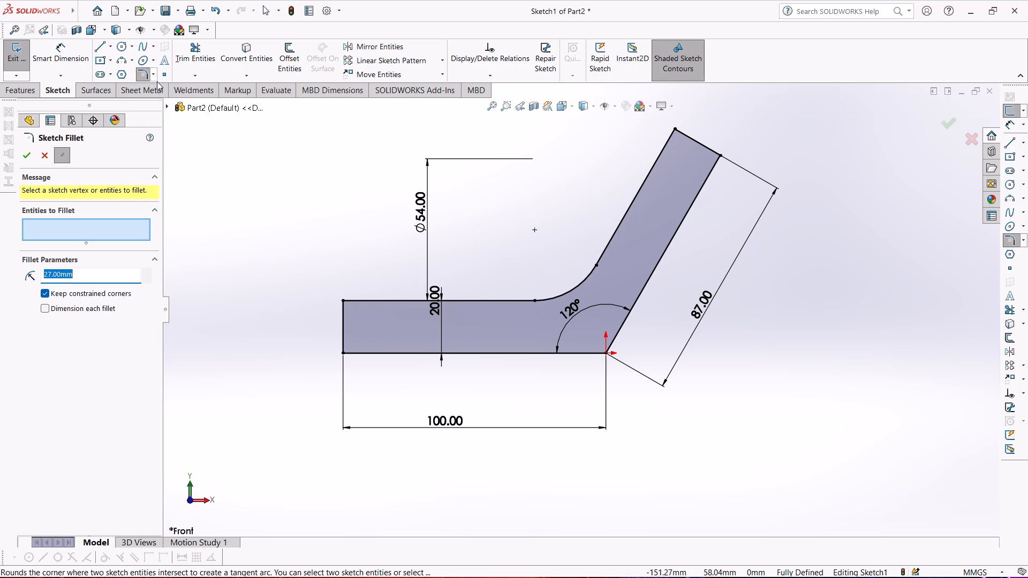
pyautogui.press('2')
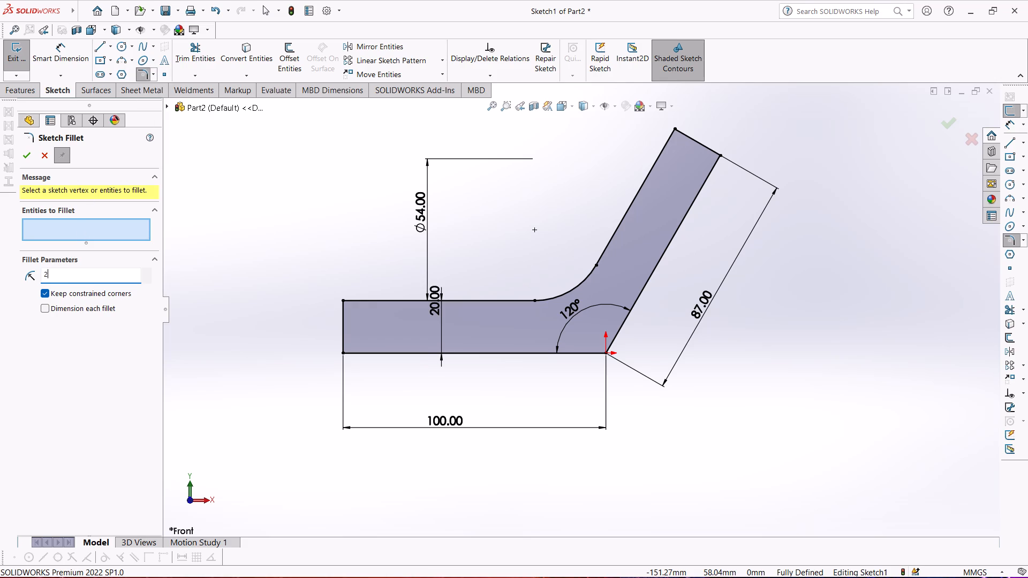
pyautogui.press('Return')
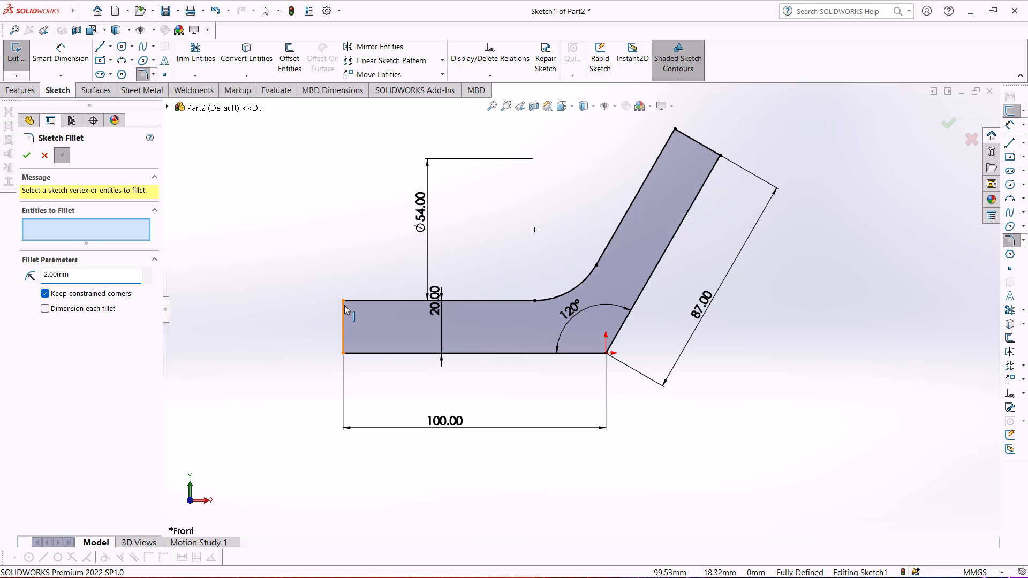
pyautogui.press('Right')
pyautogui.press('Right')
pyautogui.press('Right')
pyautogui.press('Right')
pyautogui.press('Right')
pyautogui.press('Right')
pyautogui.press('BackSpace')
pyautogui.press('BackSpace')
pyautogui.press('BackSpace')
pyautogui.press('BackSpace')
pyautogui.press('BackSpace')
pyautogui.press('BackSpace')
pyautogui.press('BackSpace')
pyautogui.press('BackSpace')
pyautogui.press('BackSpace')
pyautogui.press('BackSpace')
pyautogui.press('BackSpace')
pyautogui.press('BackSpace')
pyautogui.press('BackSpace')
pyautogui.press('BackSpace')
pyautogui.press('4')
pyautogui.press('Return')
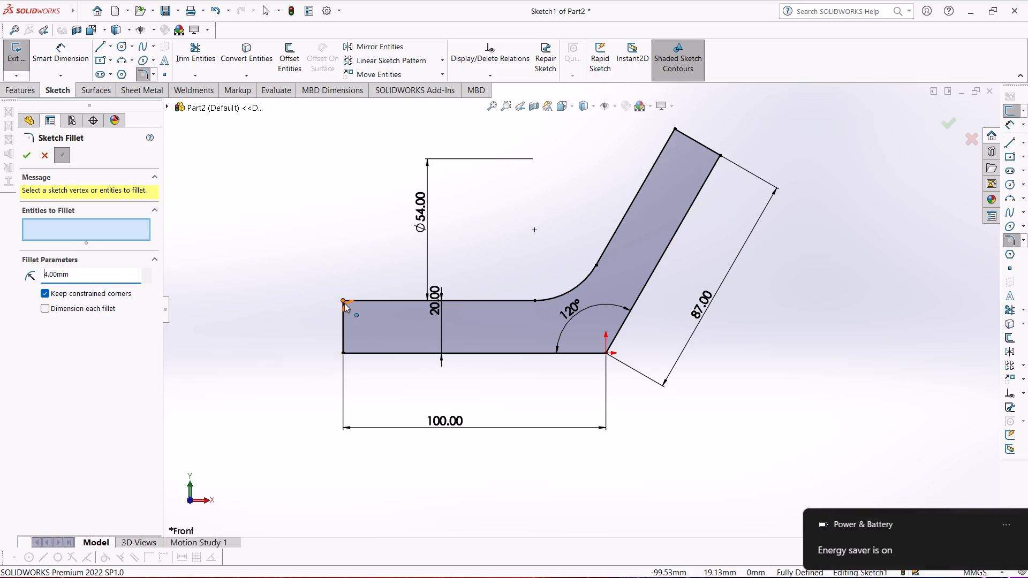
pyautogui.click(344, 303)
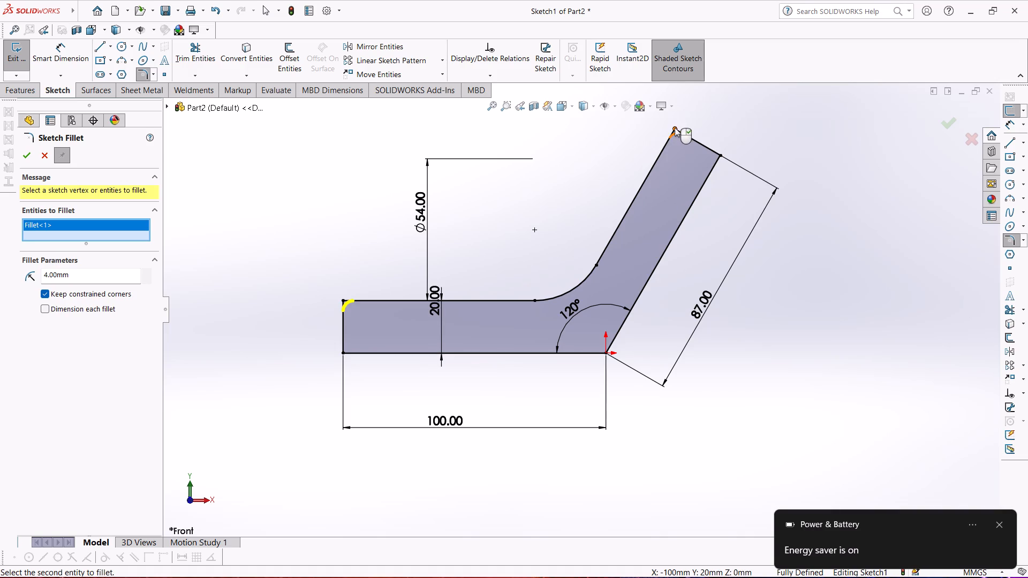
pyautogui.click(676, 130)
pyautogui.click(28, 163)
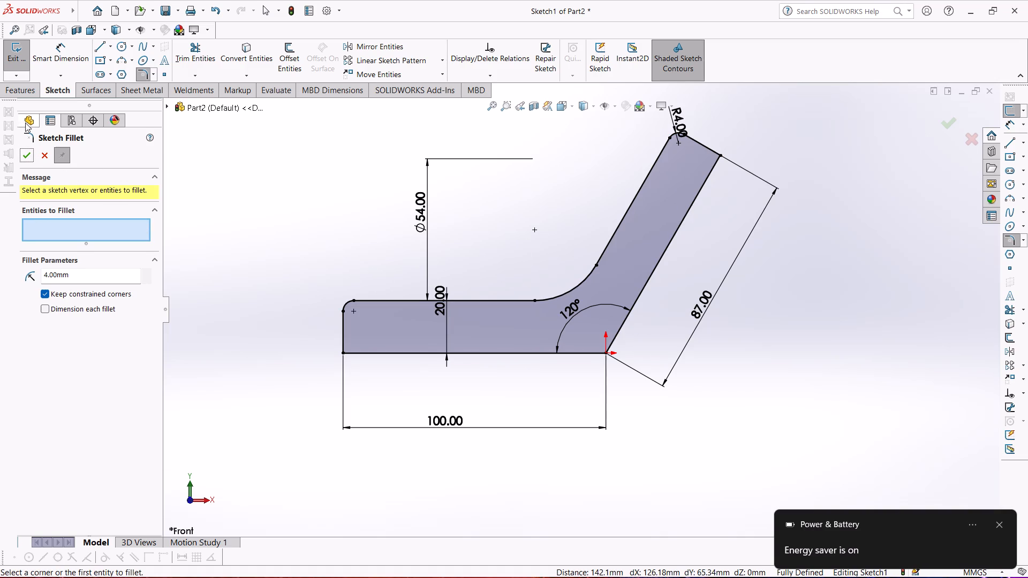
pyautogui.click(10, 58)
# Extrude the chair profile 70 mm with the Mid Plane end condition.
pyautogui.click(25, 95)
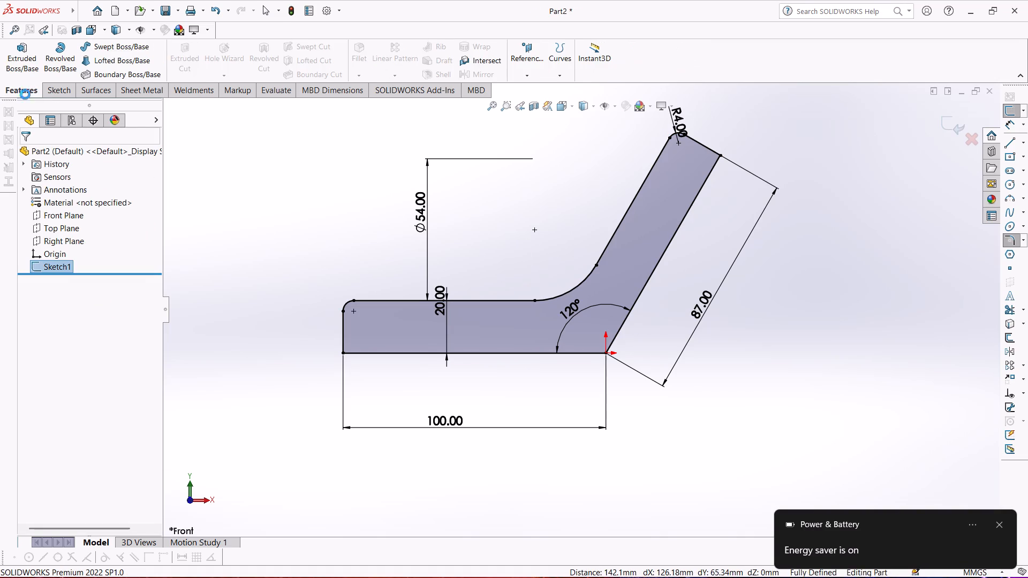
pyautogui.click(27, 60)
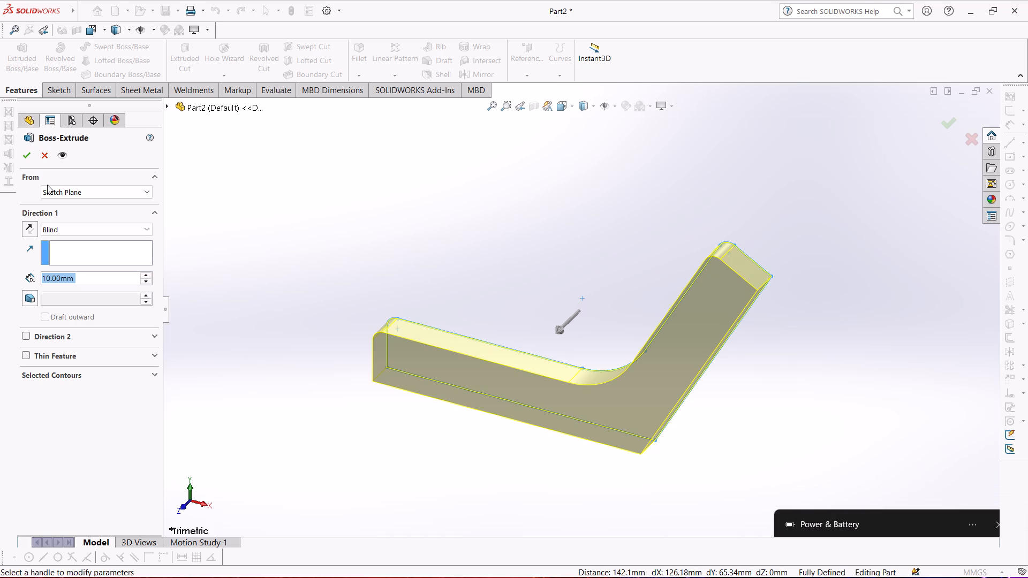
pyautogui.moveTo(32, 241); pyautogui.dragTo(0, 577, button='right')
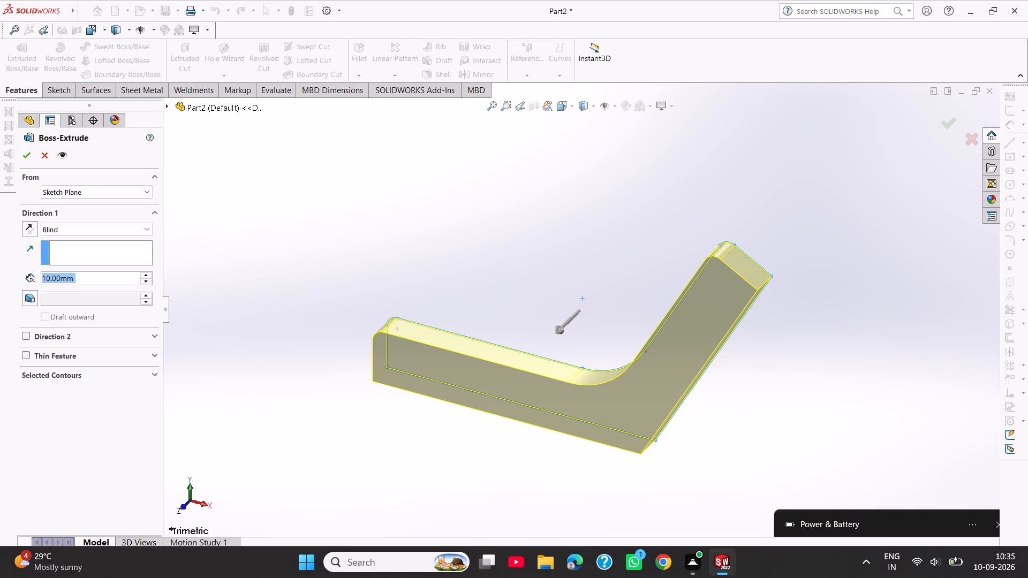
pyautogui.click(95, 230)
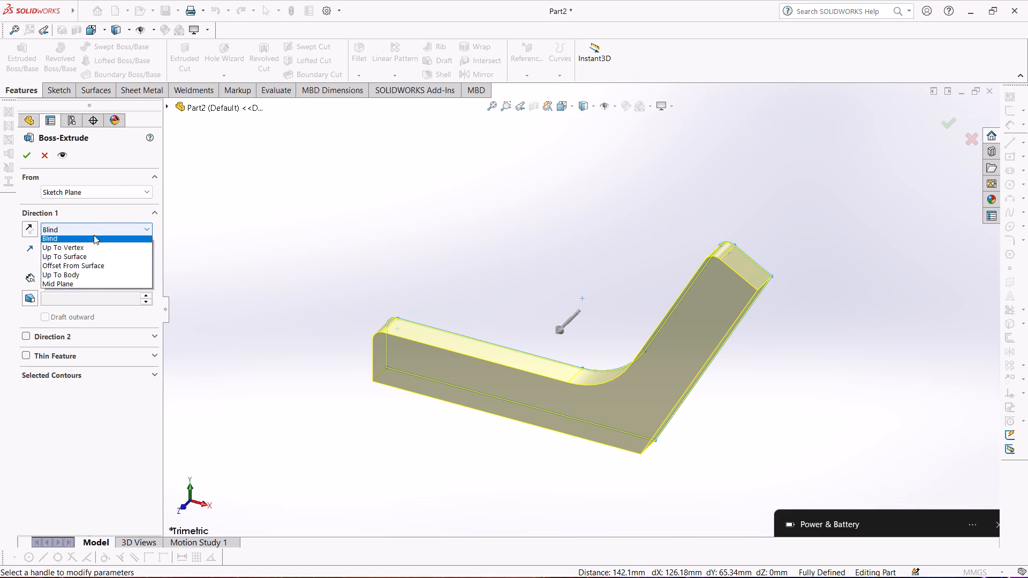
pyautogui.click(71, 291)
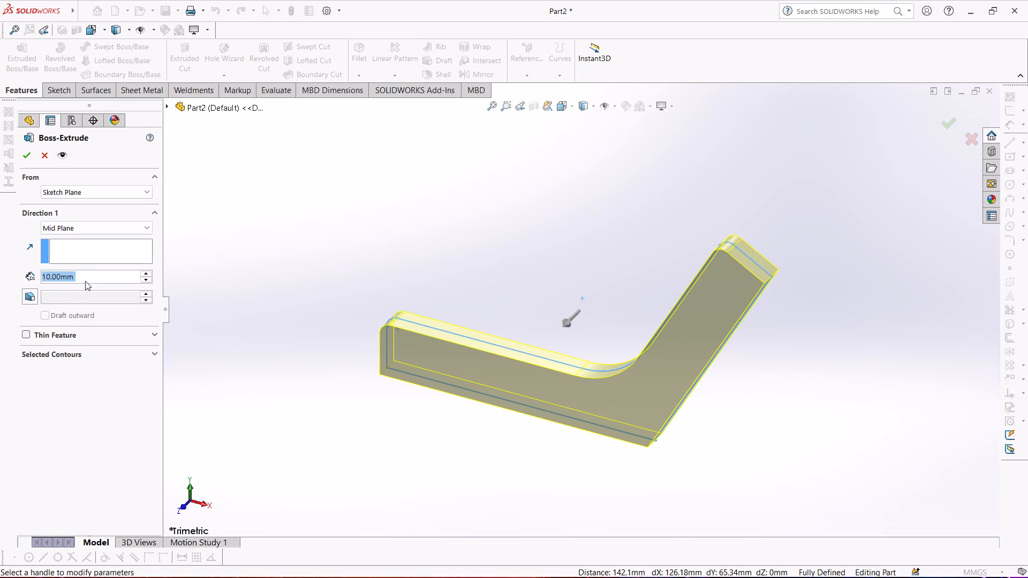
pyautogui.press('7')
pyautogui.click(84, 284)
pyautogui.press('0')
pyautogui.press('Return')
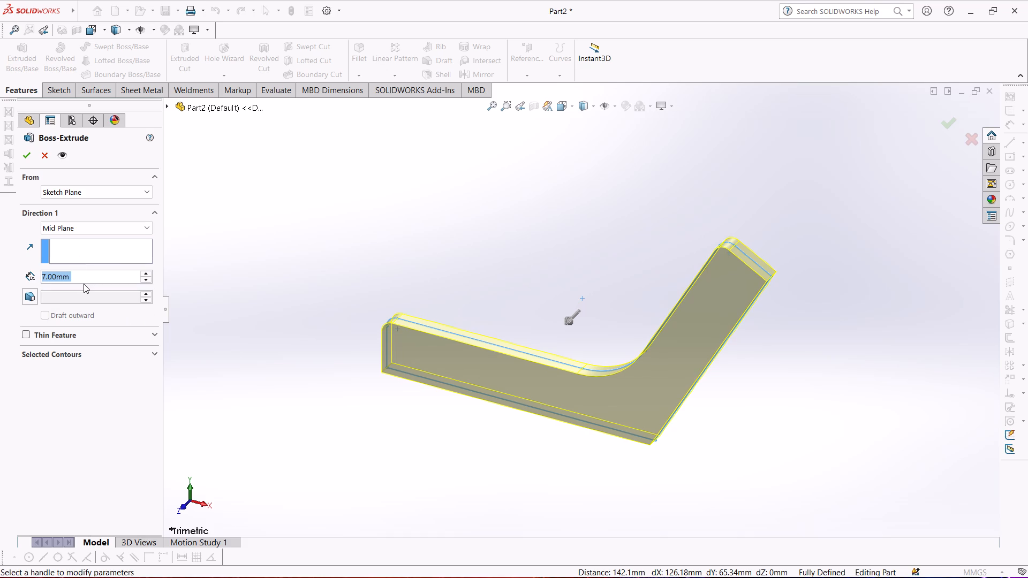
pyautogui.write('70')
pyautogui.press('Return')
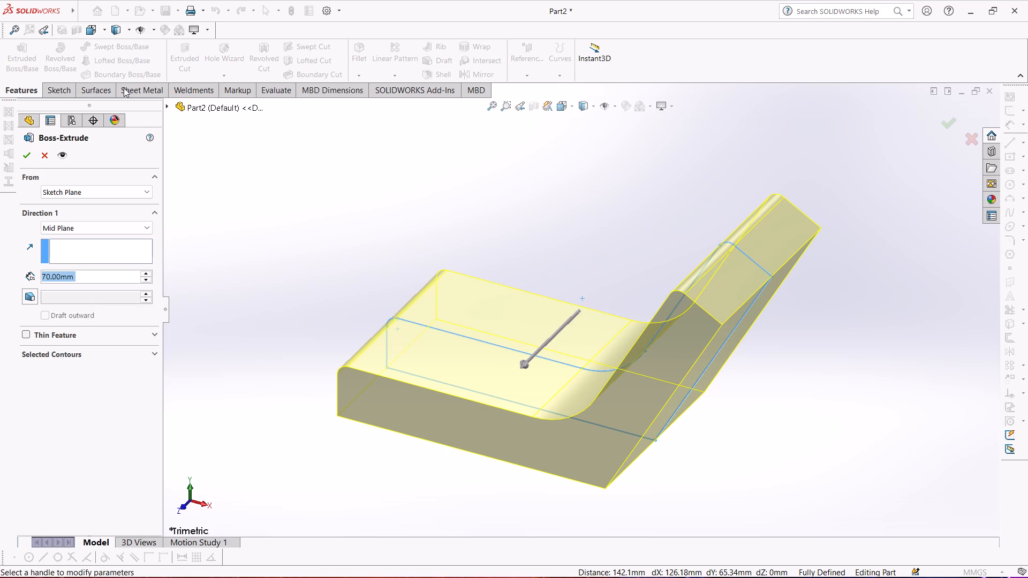
pyautogui.click(25, 154)
# Examine the extruded seat and backrest body from the front, back, sides and underside.
pyautogui.moveTo(290, 263); pyautogui.dragTo(313, 306, button='middle')
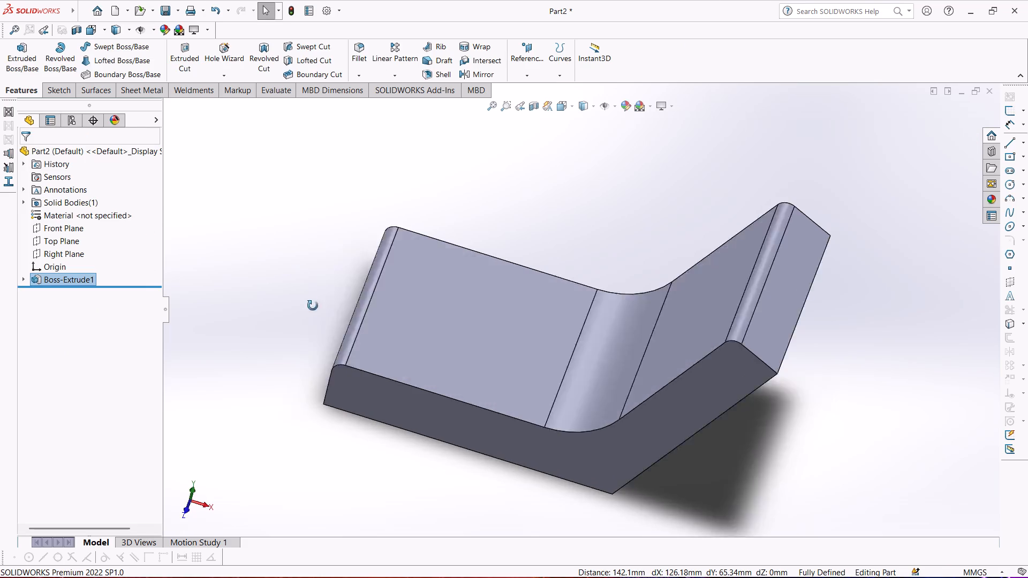
pyautogui.moveTo(313, 306); pyautogui.dragTo(344, 343, button='middle')
pyautogui.scroll(3, 335, 328)
pyautogui.moveTo(326, 312); pyautogui.dragTo(409, 445, button='middle')
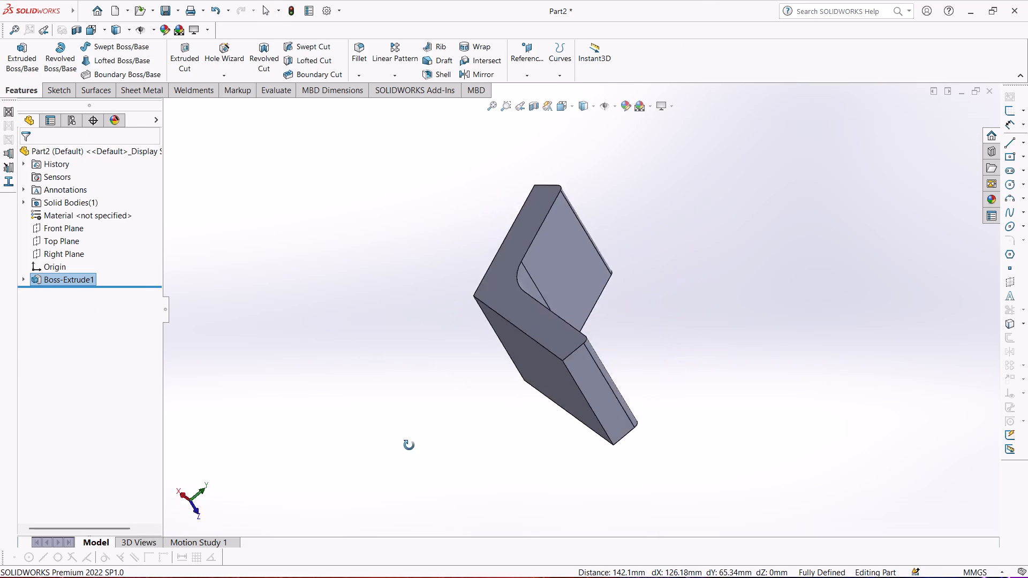
pyautogui.moveTo(409, 445); pyautogui.dragTo(283, 274, button='middle')
pyautogui.moveTo(314, 320); pyautogui.dragTo(493, 389, button='middle')
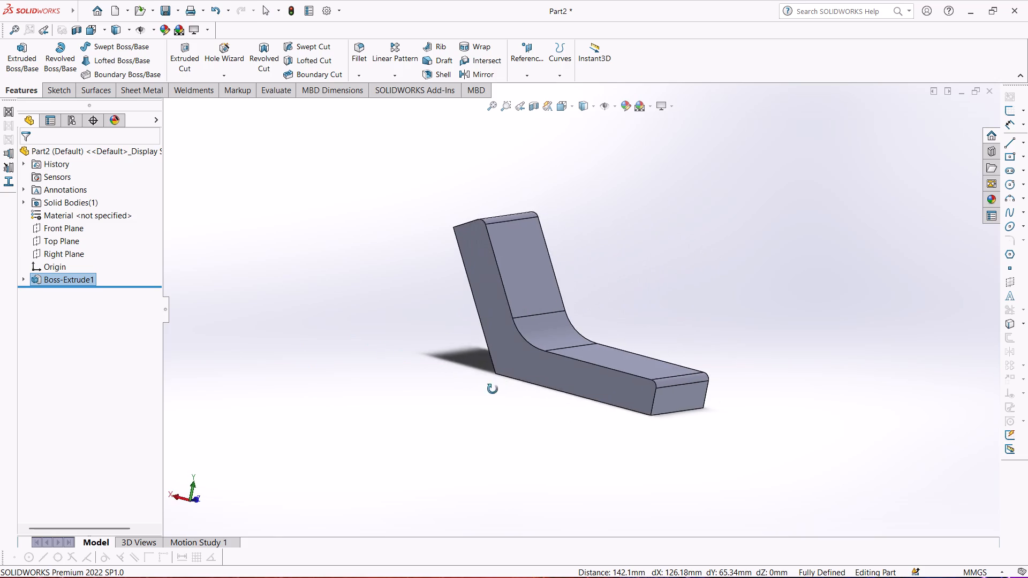
pyautogui.moveTo(493, 389); pyautogui.dragTo(508, 448, button='middle')
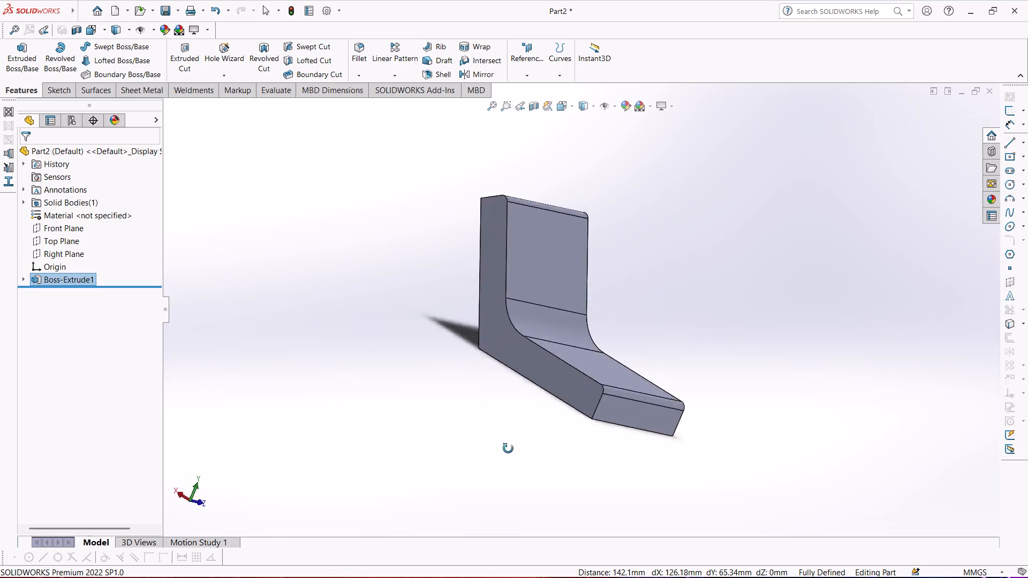
pyautogui.moveTo(508, 448); pyautogui.dragTo(784, 482, button='middle')
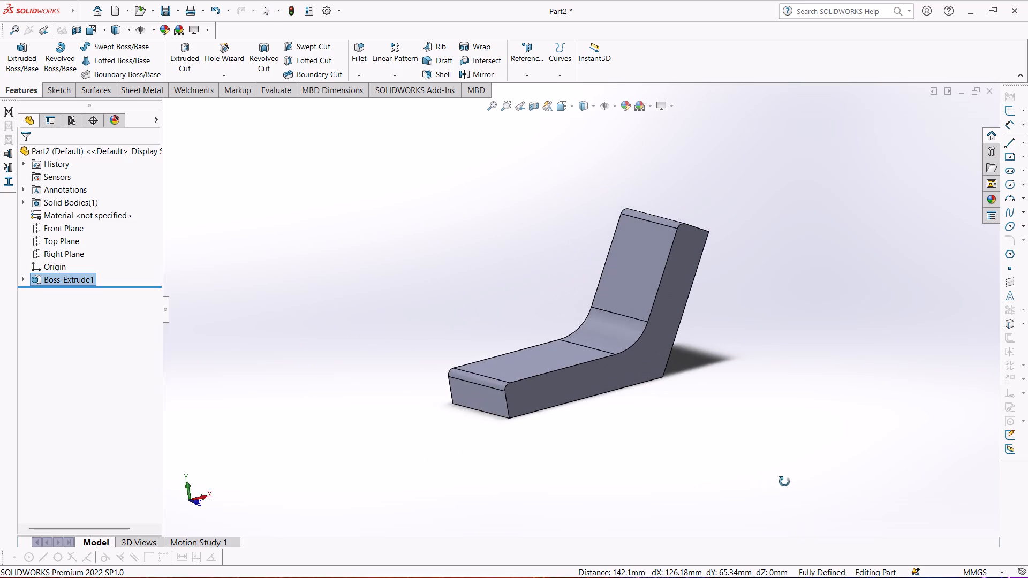
pyautogui.moveTo(784, 482); pyautogui.dragTo(690, 478, button='middle')
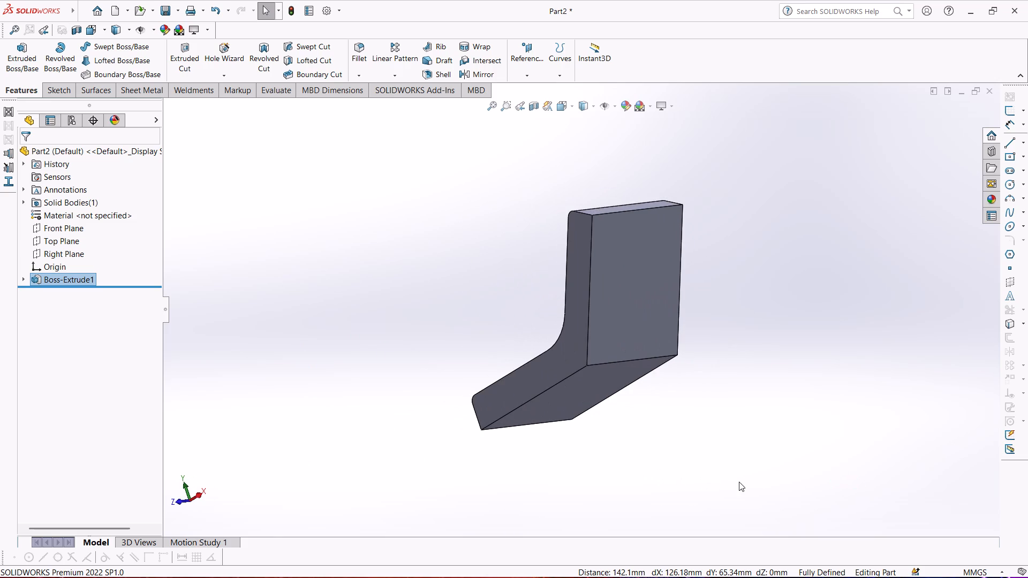
pyautogui.moveTo(805, 469); pyautogui.dragTo(822, 464, button='middle')
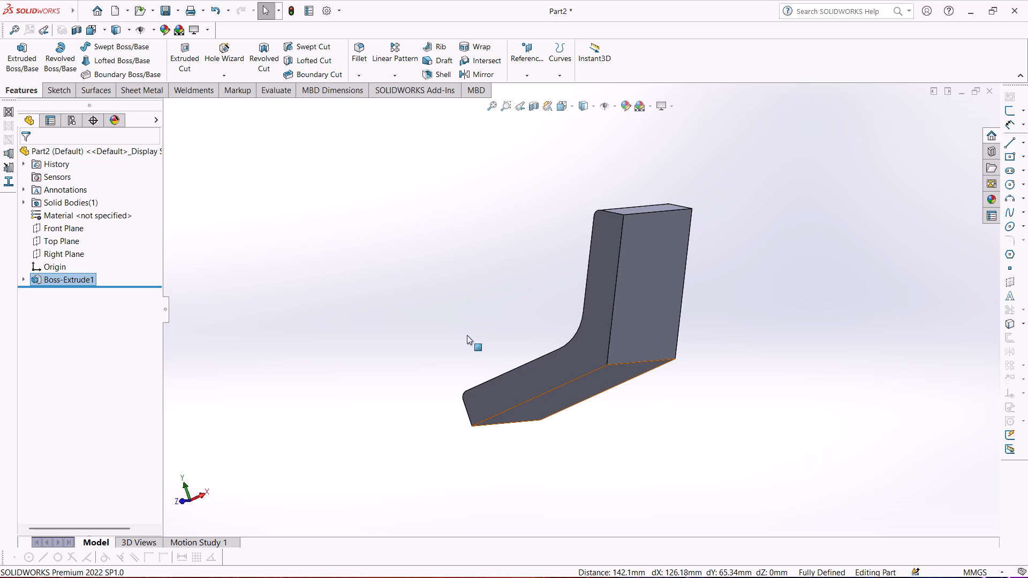
# Start a new sketch on the L-shaped side face of the chair body.
pyautogui.click(555, 372)
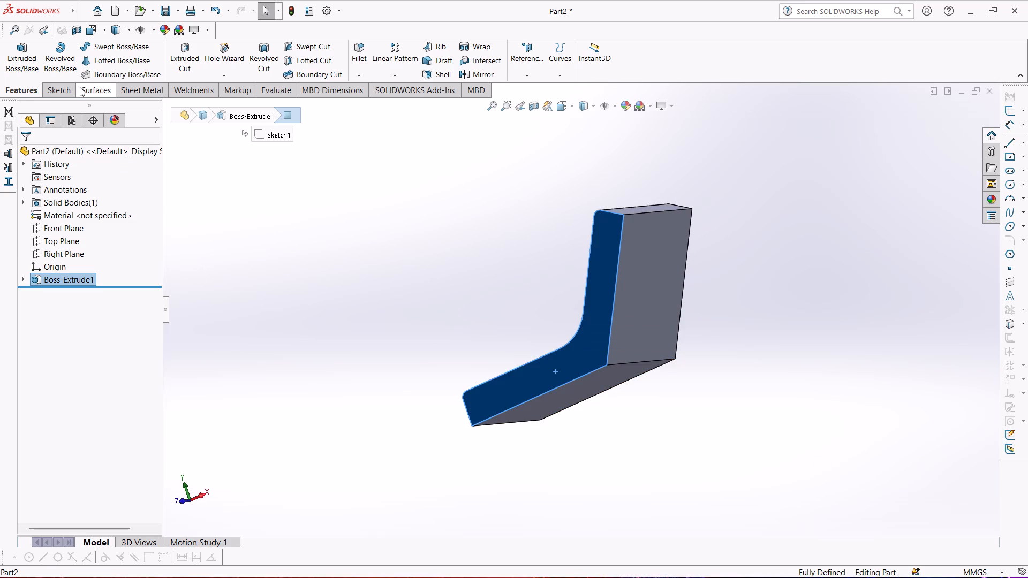
pyautogui.click(72, 88)
pyautogui.click(16, 52)
pyautogui.click(210, 247)
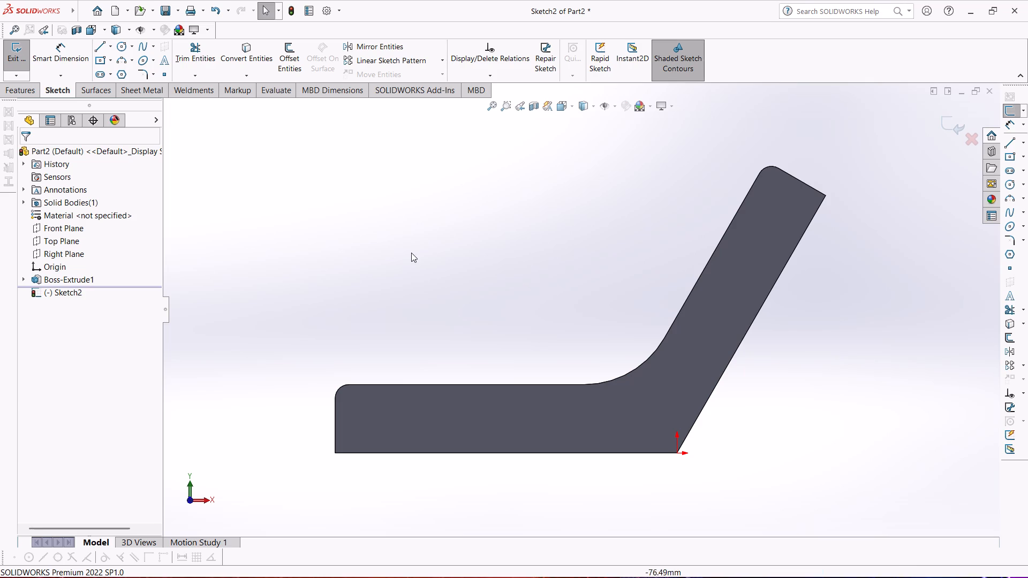
# Sketch a front leg line about 48 mm long, slanting down and forward from inside the seat's side face.
pyautogui.scroll(2, 606, 565)
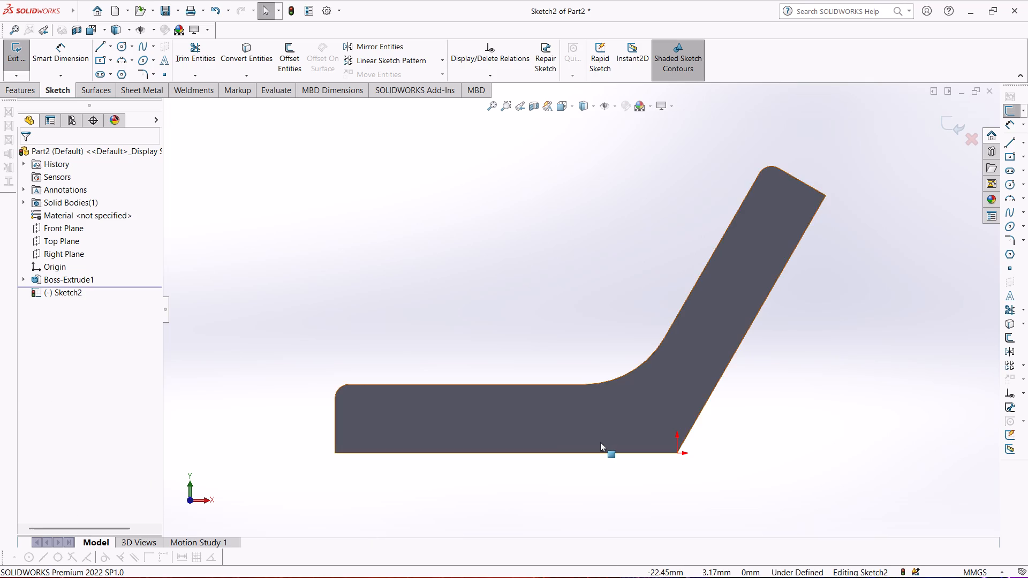
pyautogui.scroll(3, 570, 437)
pyautogui.scroll(-4, 549, 396)
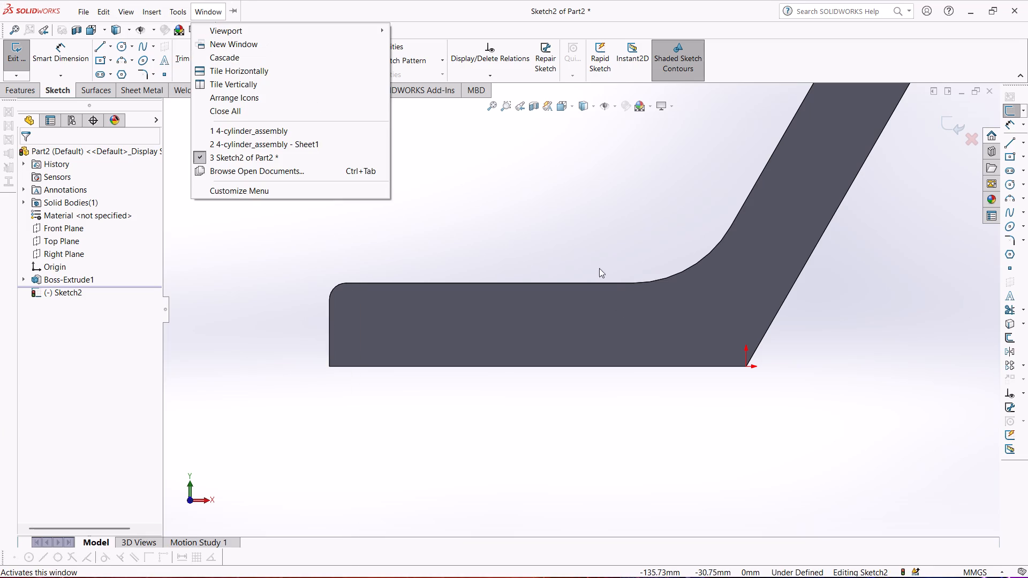
pyautogui.click(526, 224)
pyautogui.click(98, 49)
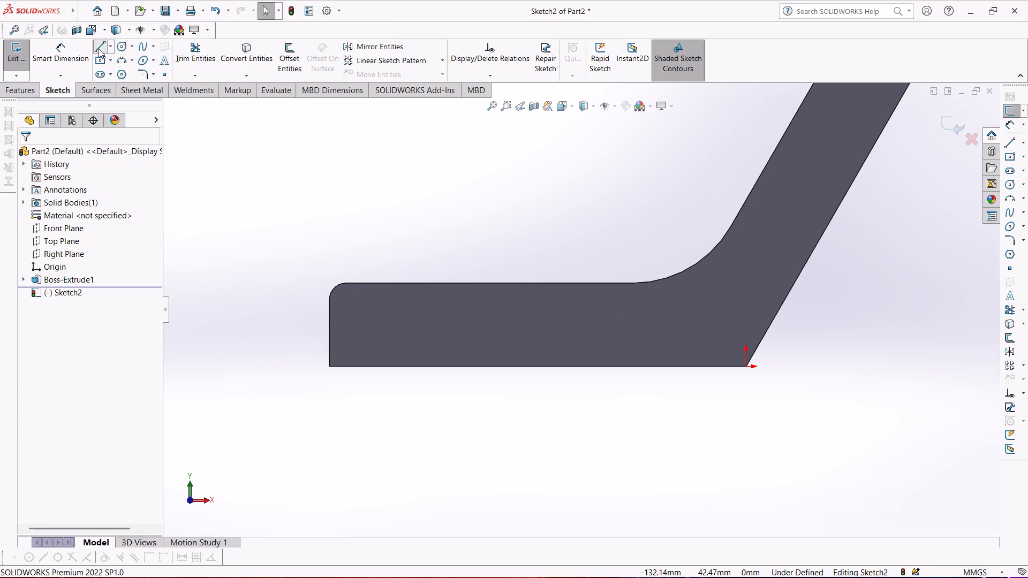
pyautogui.scroll(2, 468, 432)
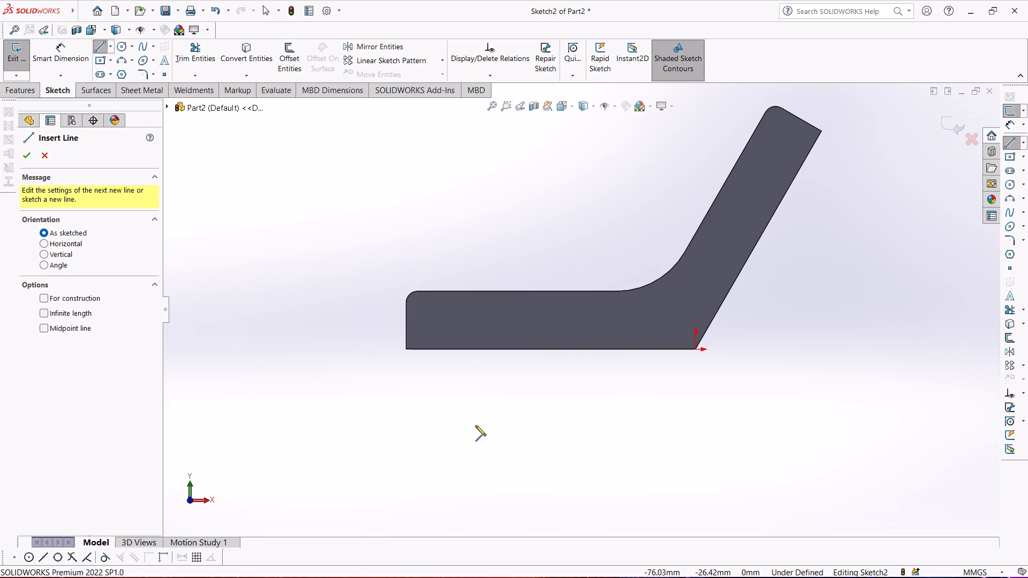
pyautogui.click(469, 318)
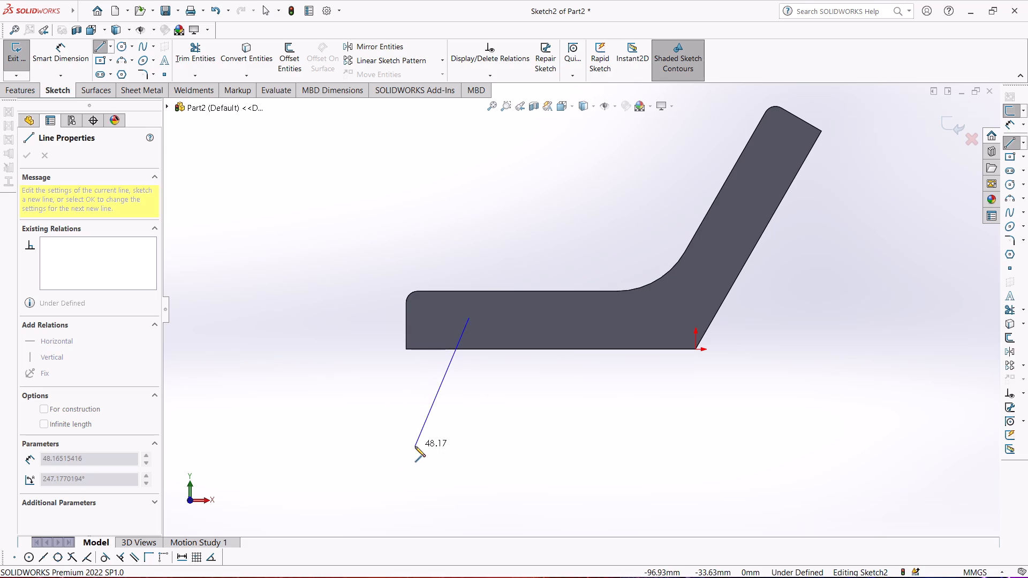
pyautogui.click(415, 446)
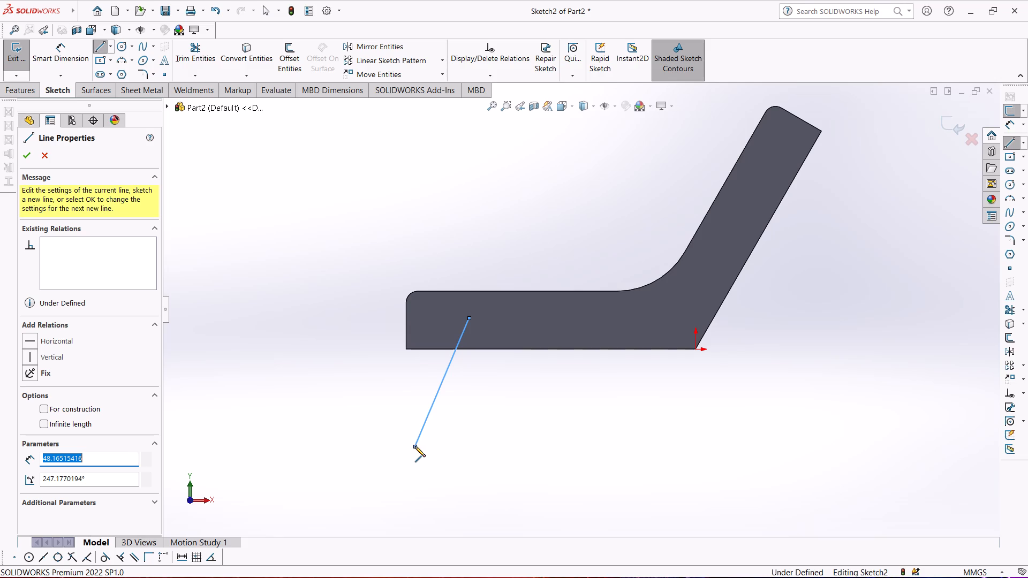
pyautogui.press('Escape')
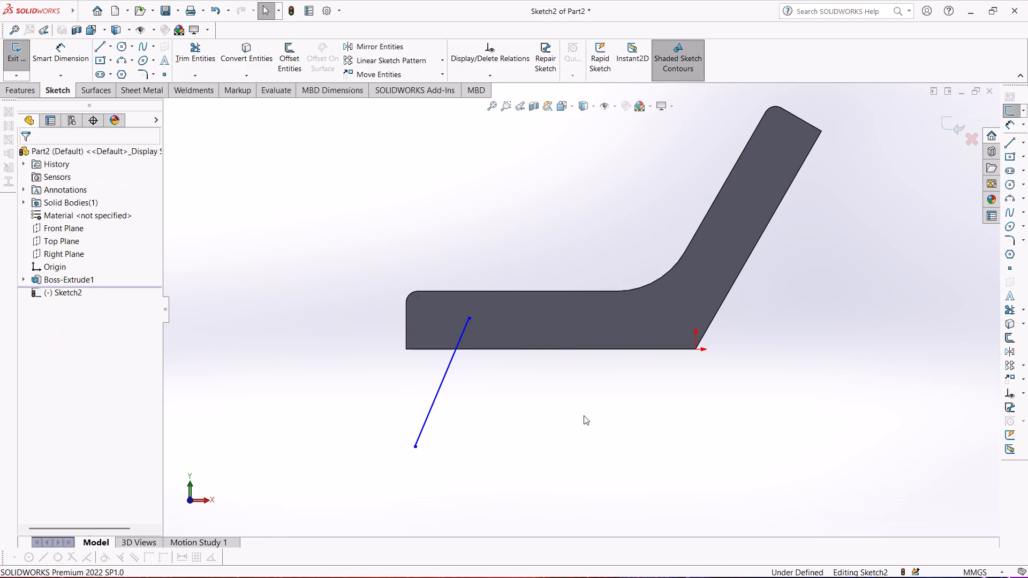
# Sketch a rear leg line about 44 mm long, slanting down and backward from inside the seat's side face.
pyautogui.press('Return')
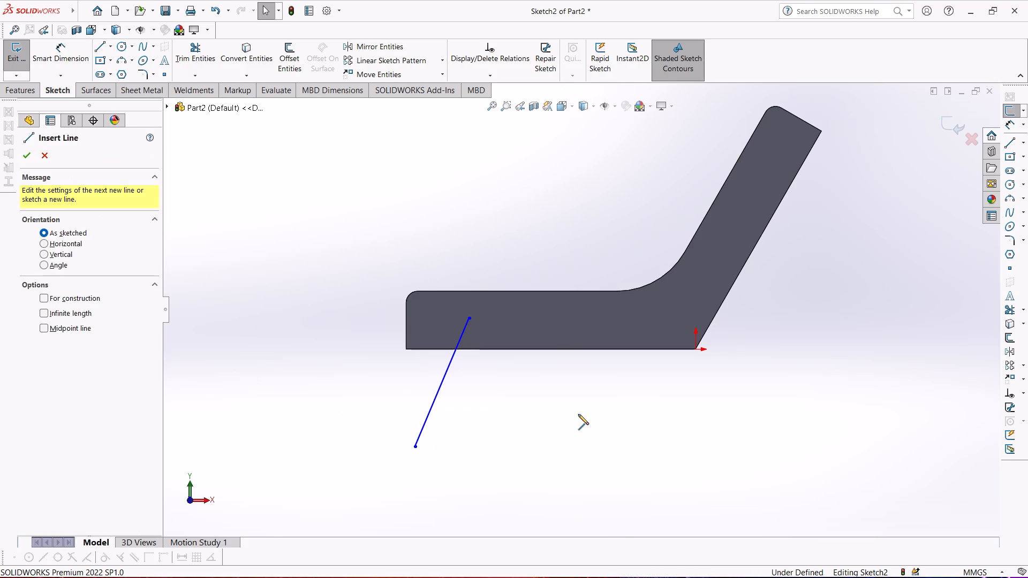
pyautogui.click(618, 324)
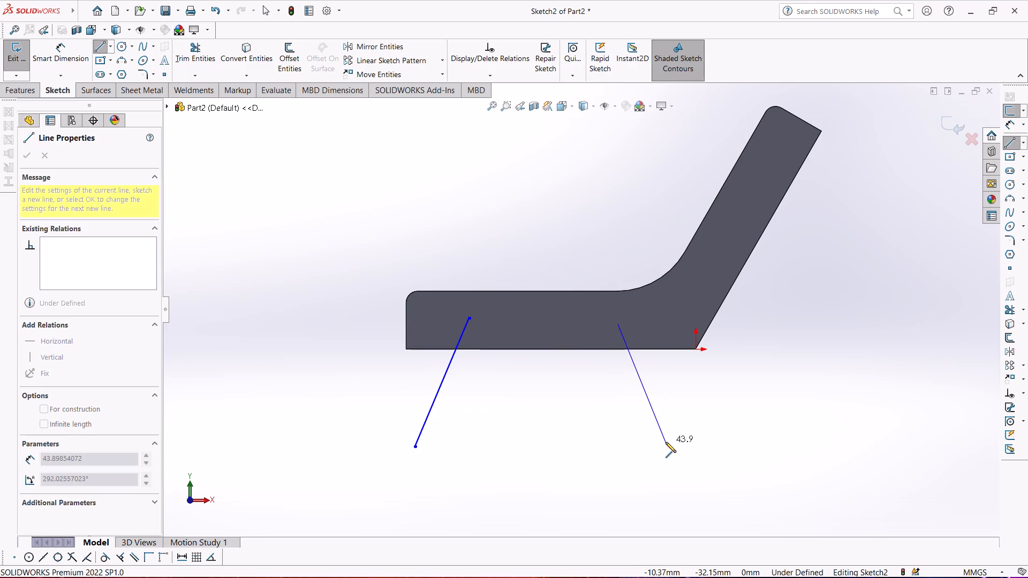
pyautogui.click(666, 442)
pyautogui.press('Escape')
pyautogui.moveTo(583, 517); pyautogui.dragTo(547, 545)
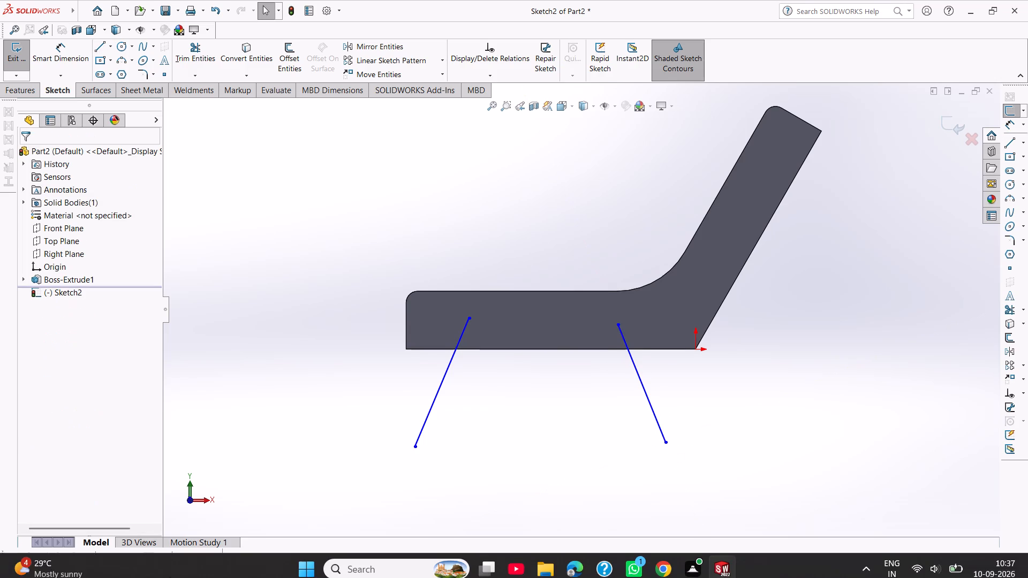
# Dimension the rear leg line's lower endpoint 3 mm horizontally from the origin.
pyautogui.click(72, 51)
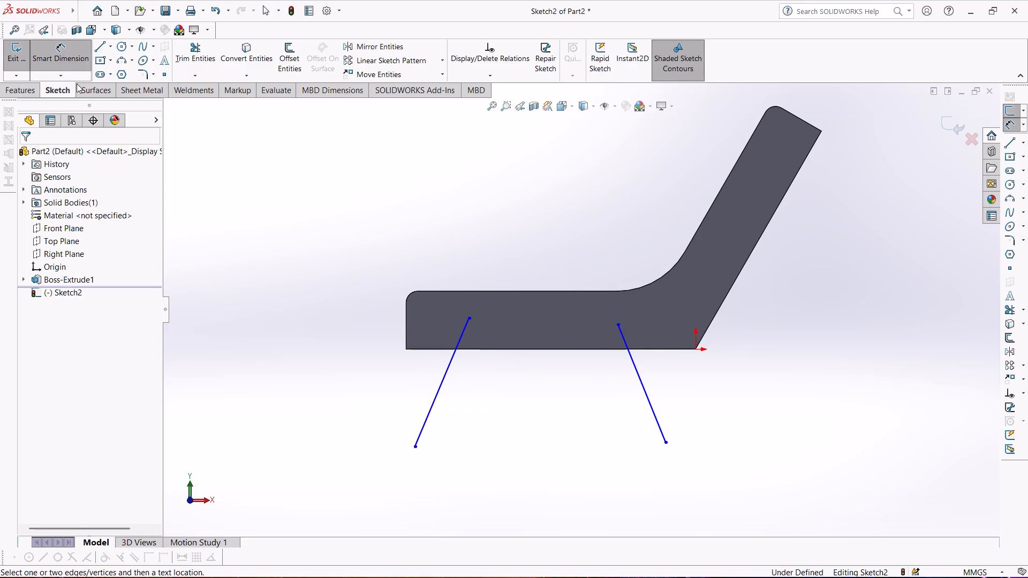
pyautogui.press('Return')
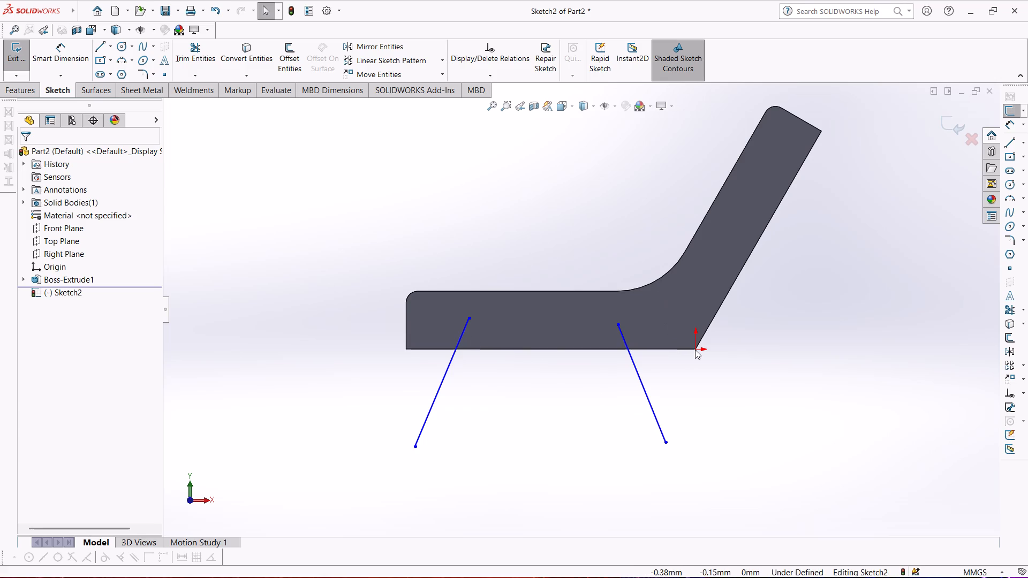
pyautogui.click(87, 44)
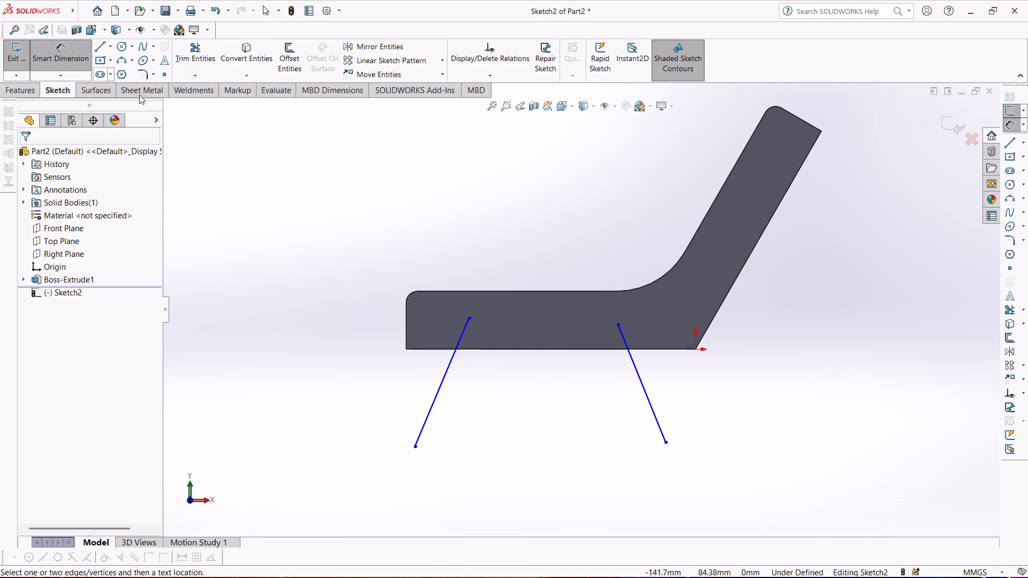
pyautogui.click(698, 350)
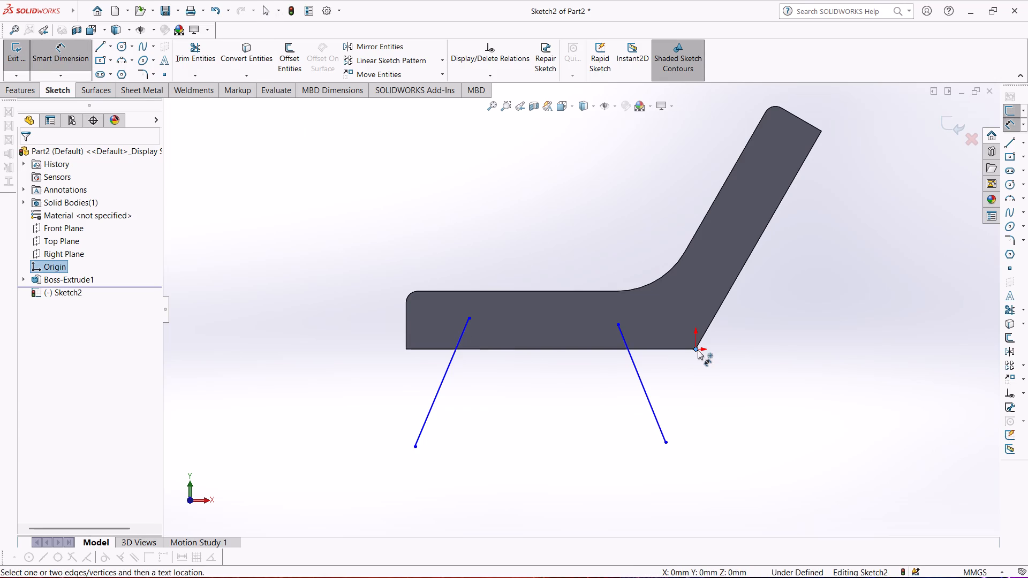
pyautogui.click(668, 444)
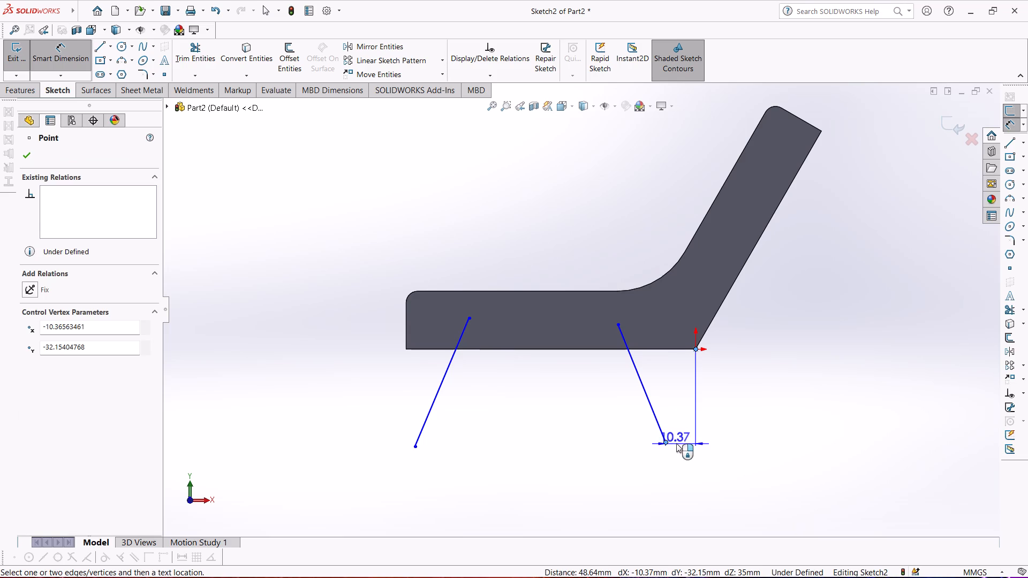
pyautogui.click(677, 443)
pyautogui.press('3')
pyautogui.press('Return')
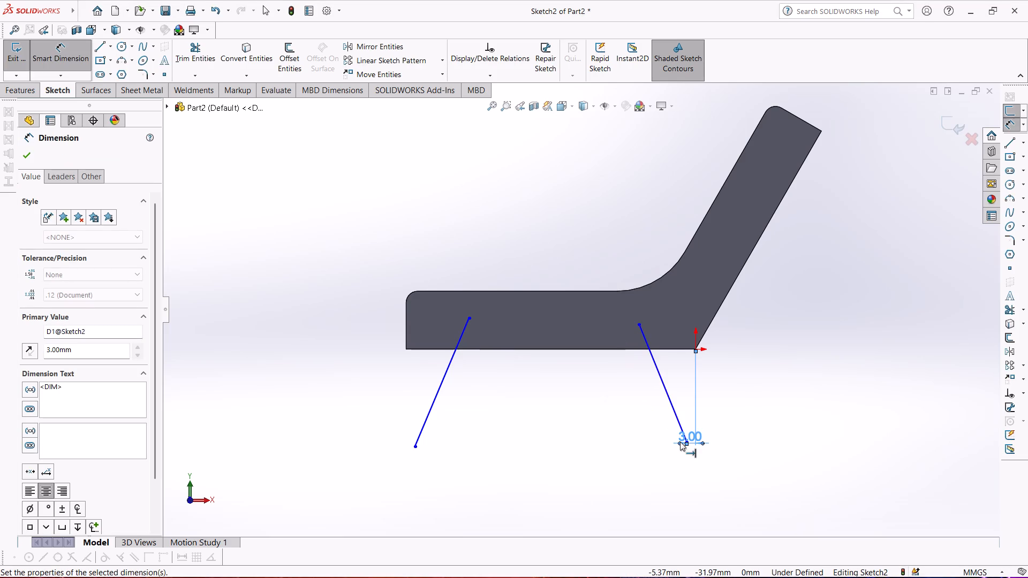
# Dimension the horizontal distance between the lower endpoints of the front and rear leg lines as 90 mm.
pyautogui.click(415, 443)
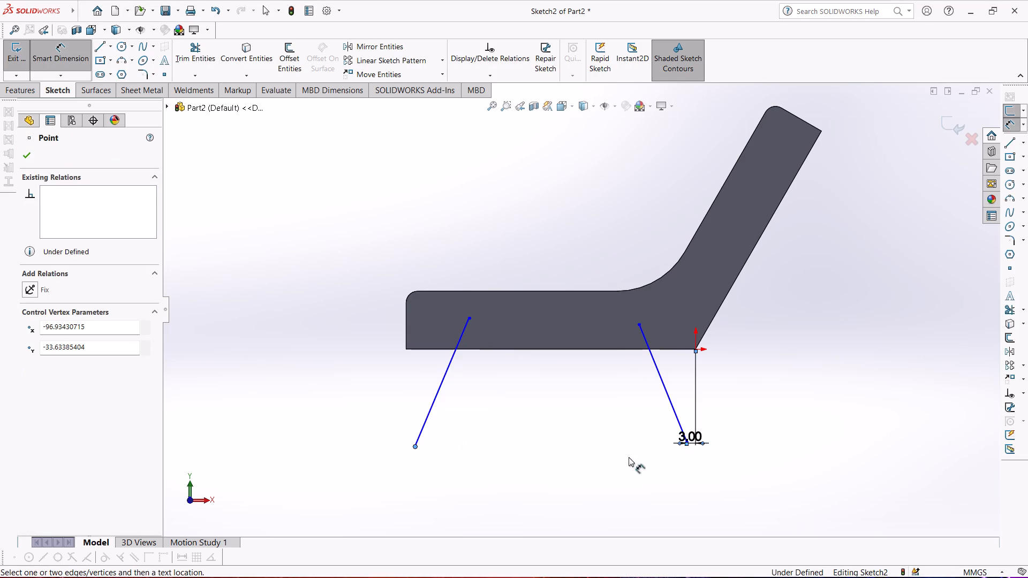
pyautogui.click(686, 445)
pyautogui.click(535, 450)
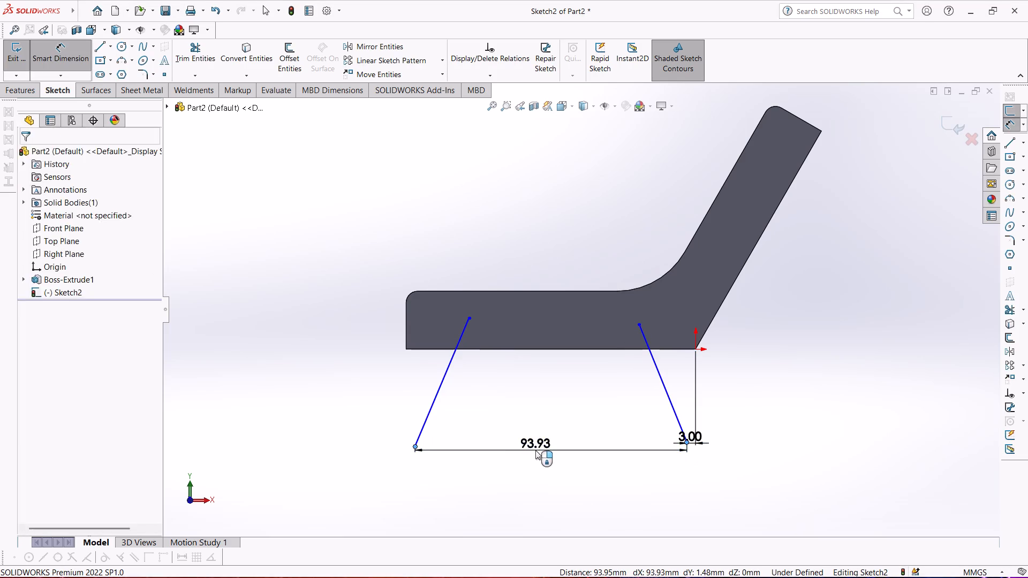
pyautogui.press('9')
pyautogui.press('0')
pyautogui.press('Return')
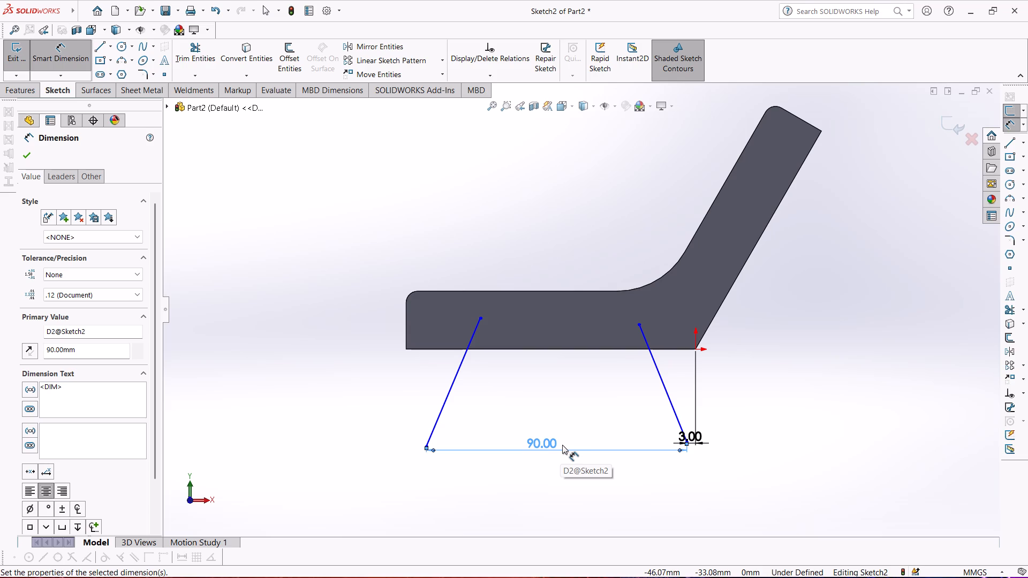
pyautogui.click(368, 349)
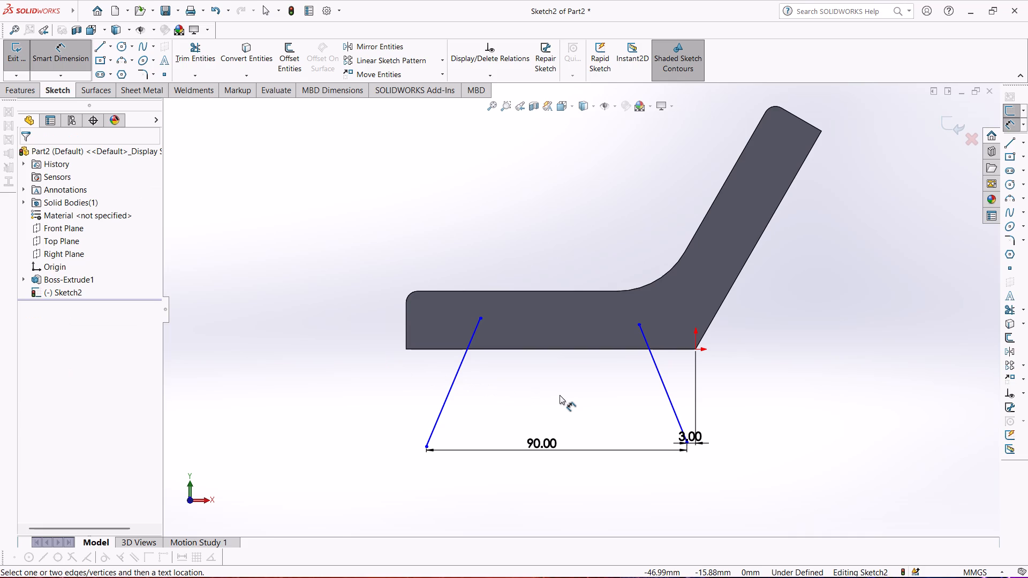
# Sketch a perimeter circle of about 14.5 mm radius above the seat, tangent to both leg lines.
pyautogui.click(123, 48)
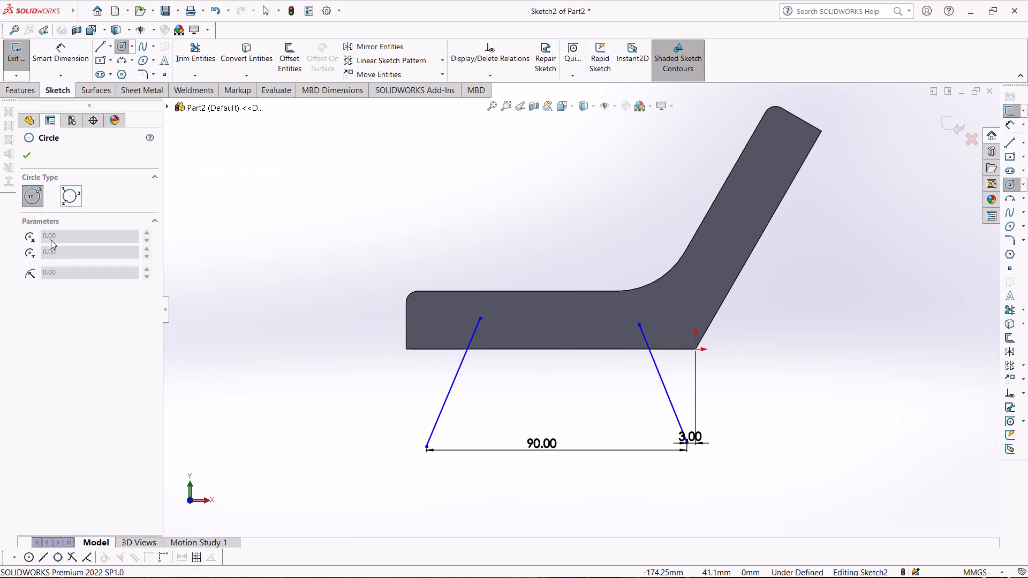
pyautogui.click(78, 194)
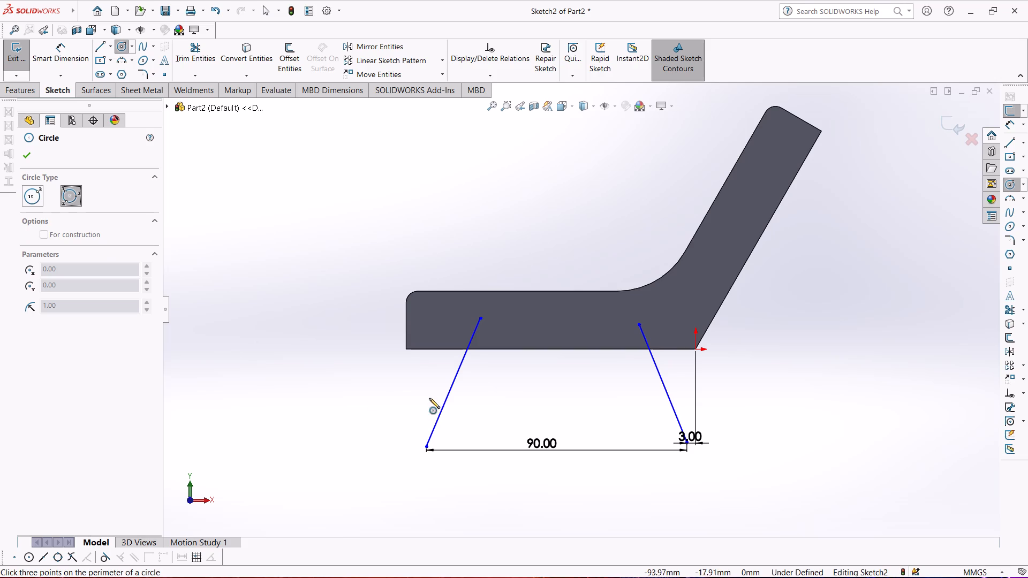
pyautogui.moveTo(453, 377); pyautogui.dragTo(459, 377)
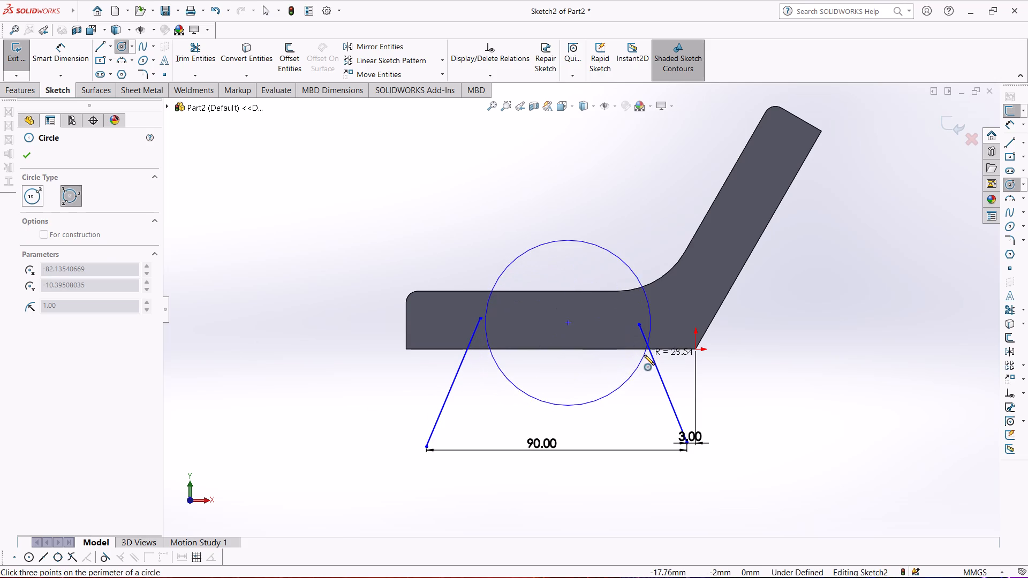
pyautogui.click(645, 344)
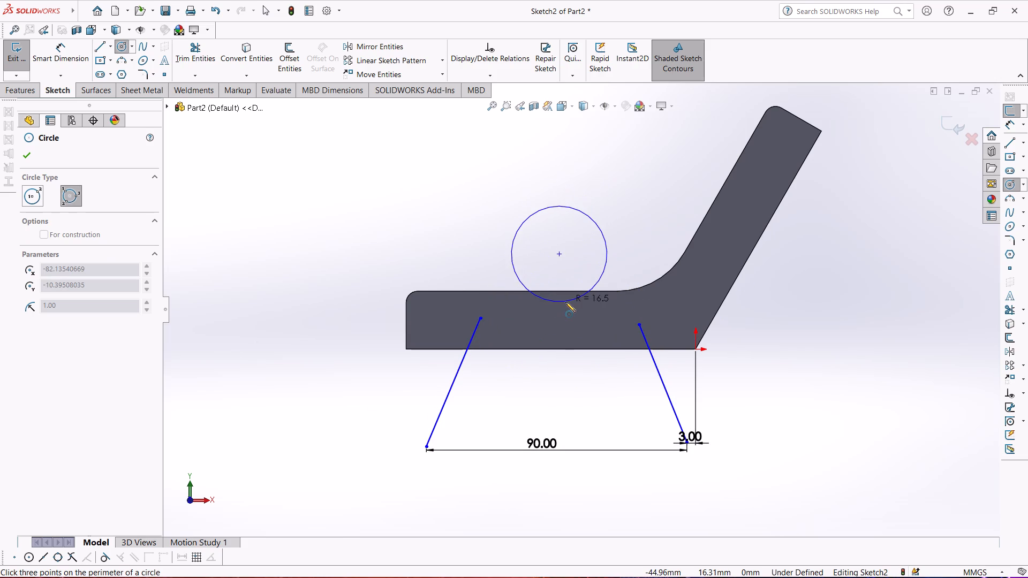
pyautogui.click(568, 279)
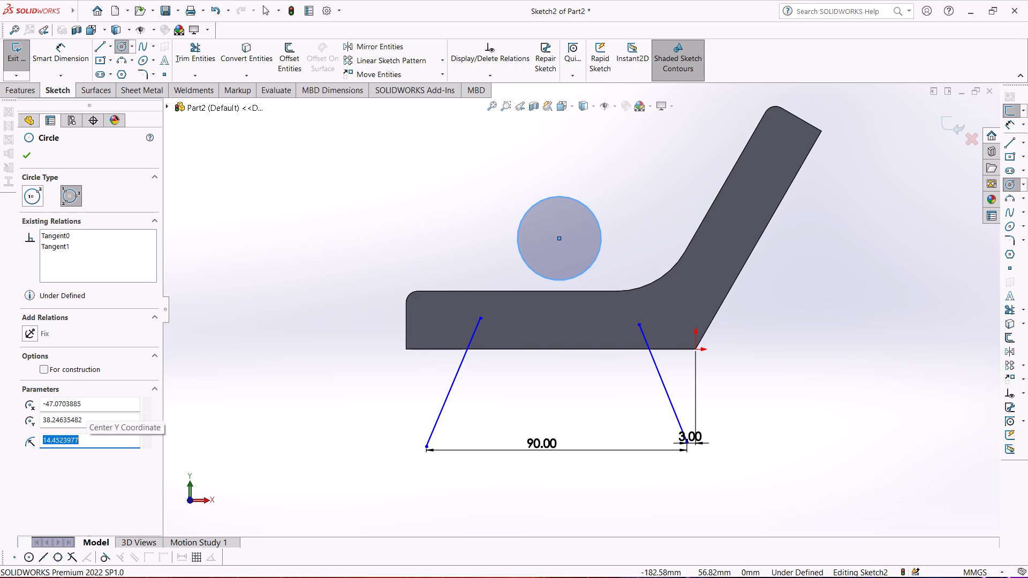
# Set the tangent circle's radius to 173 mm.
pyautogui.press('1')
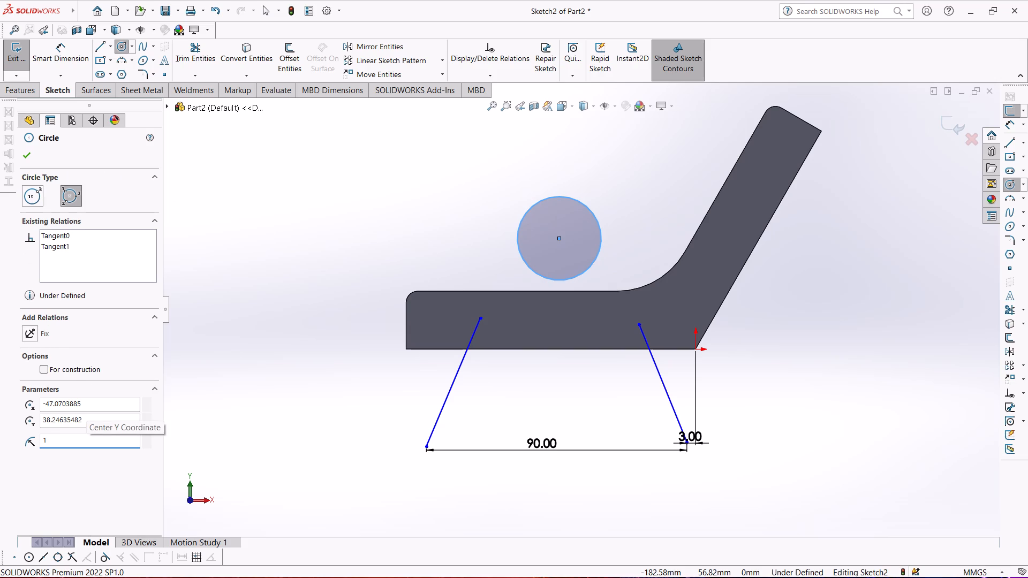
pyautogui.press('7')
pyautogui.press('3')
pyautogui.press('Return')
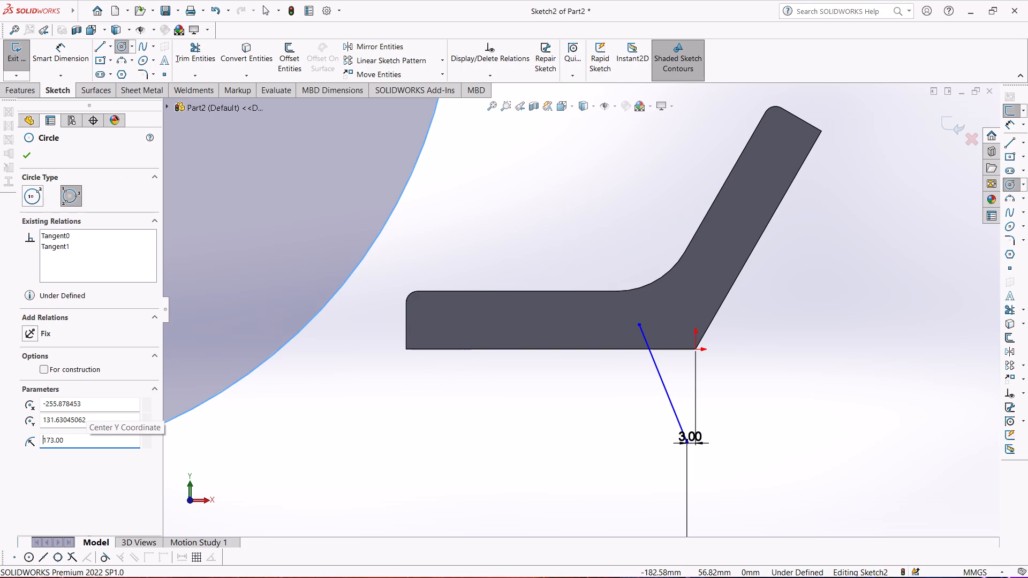
# Examine the enlarged circle in relation to the chair's side profile and the two leg lines.
pyautogui.scroll(9, 99, 407)
pyautogui.scroll(-3, 386, 352)
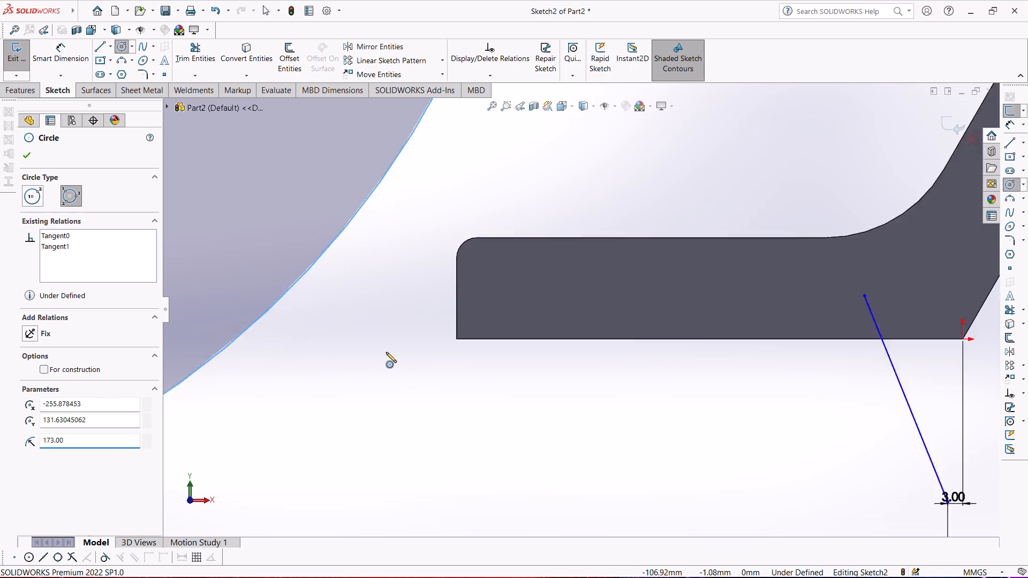
pyautogui.scroll(-2, 386, 352)
pyautogui.scroll(15, 386, 352)
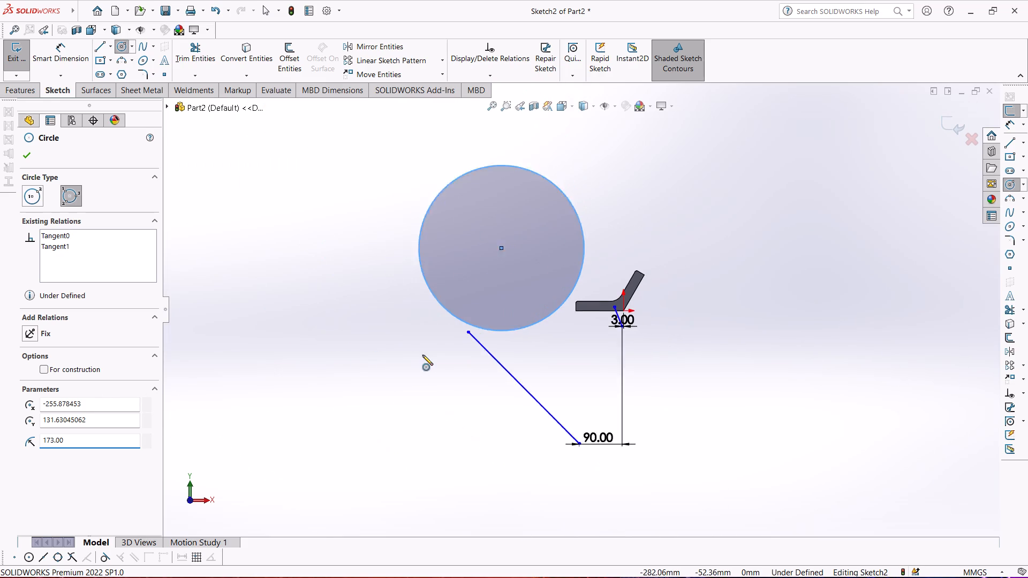
pyautogui.scroll(1, 422, 355)
pyautogui.scroll(-6, 549, 354)
pyautogui.scroll(5, 558, 352)
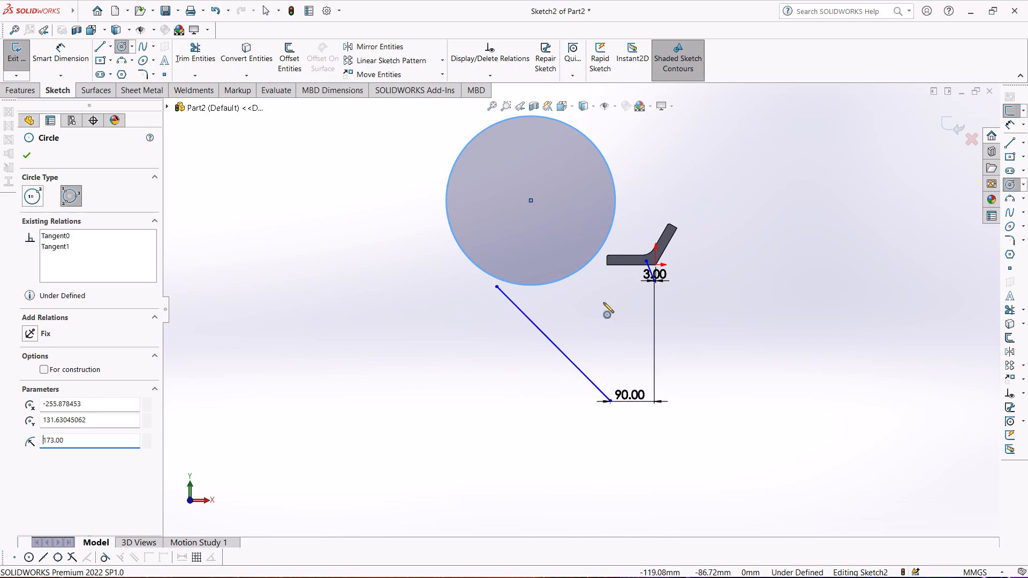
pyautogui.scroll(2, 753, 271)
pyautogui.scroll(-9, 610, 270)
pyautogui.scroll(6, 619, 299)
pyautogui.scroll(-1, 614, 298)
pyautogui.scroll(2, 609, 299)
pyautogui.scroll(-3, 552, 308)
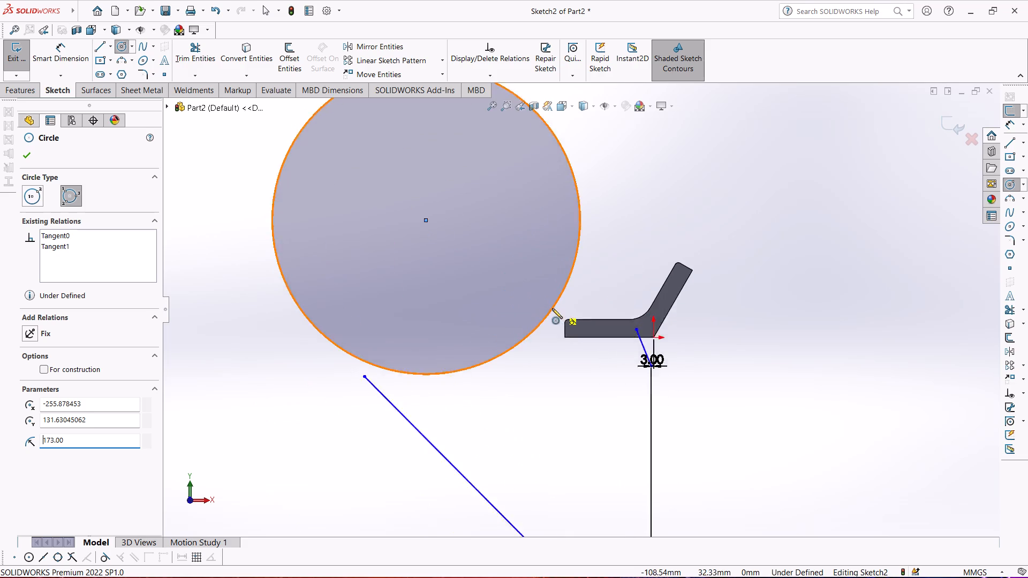
pyautogui.scroll(-1, 552, 308)
pyautogui.scroll(-4, 609, 315)
pyautogui.scroll(6, 659, 338)
pyautogui.scroll(3, 587, 339)
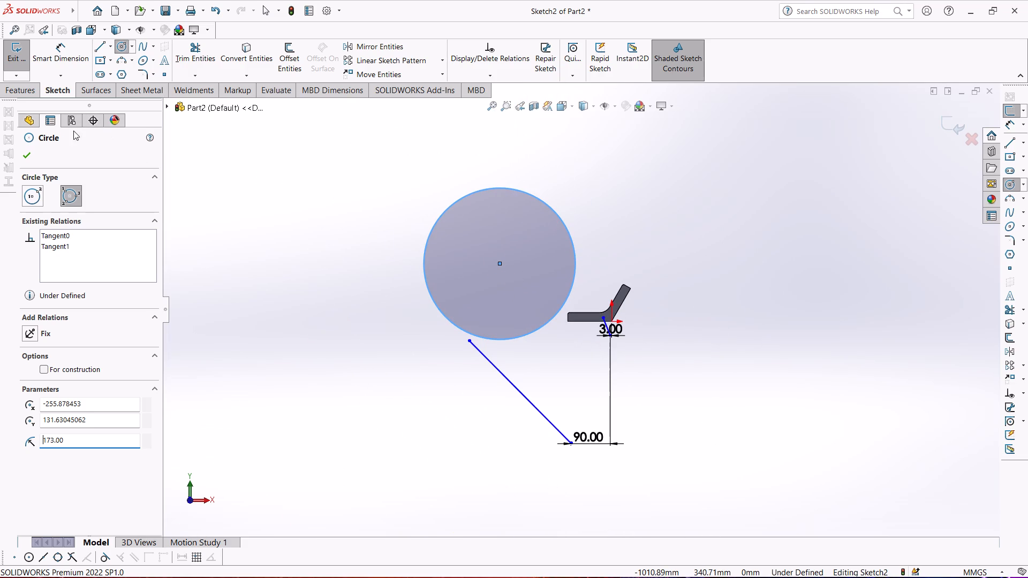
pyautogui.click(28, 153)
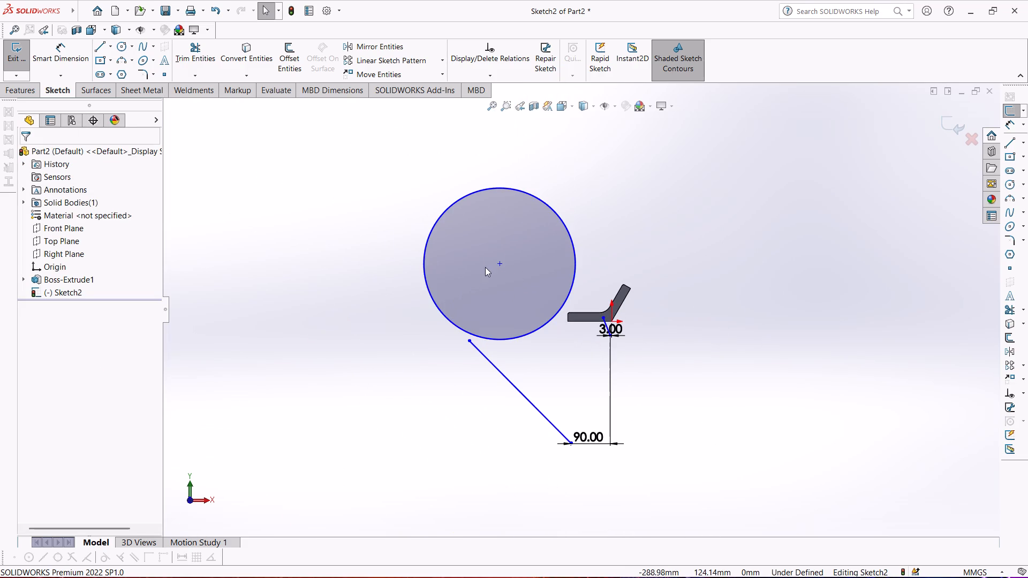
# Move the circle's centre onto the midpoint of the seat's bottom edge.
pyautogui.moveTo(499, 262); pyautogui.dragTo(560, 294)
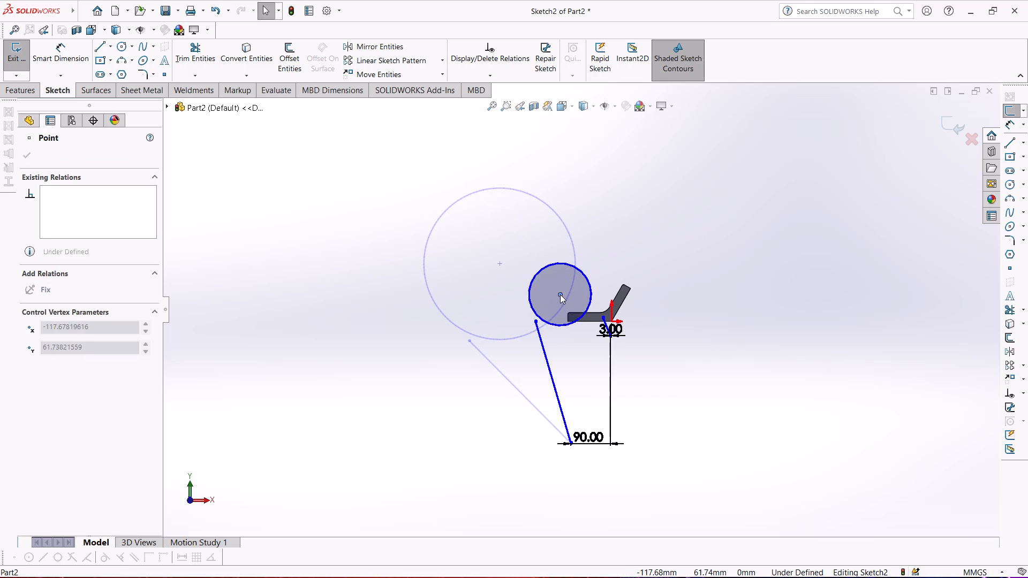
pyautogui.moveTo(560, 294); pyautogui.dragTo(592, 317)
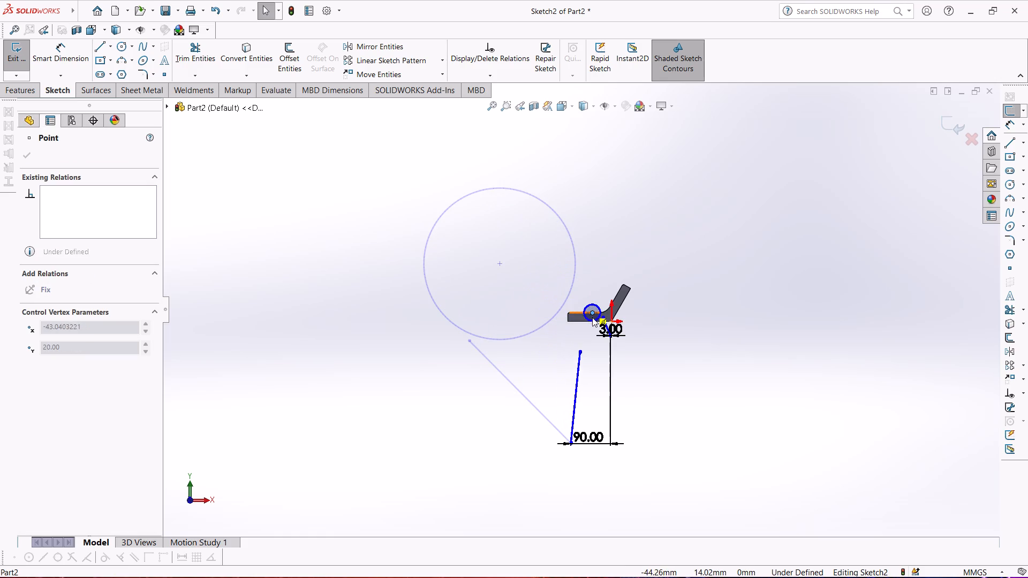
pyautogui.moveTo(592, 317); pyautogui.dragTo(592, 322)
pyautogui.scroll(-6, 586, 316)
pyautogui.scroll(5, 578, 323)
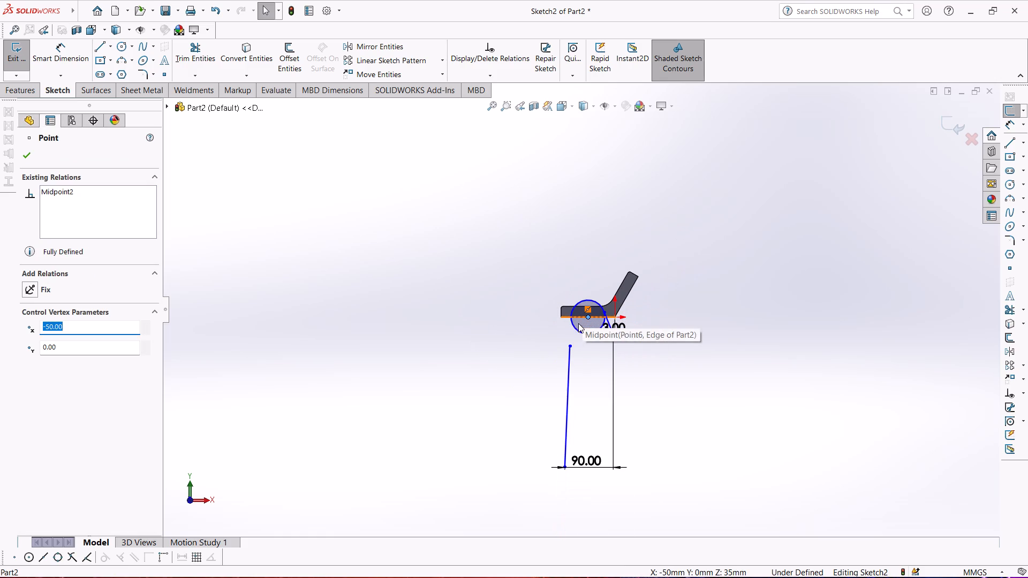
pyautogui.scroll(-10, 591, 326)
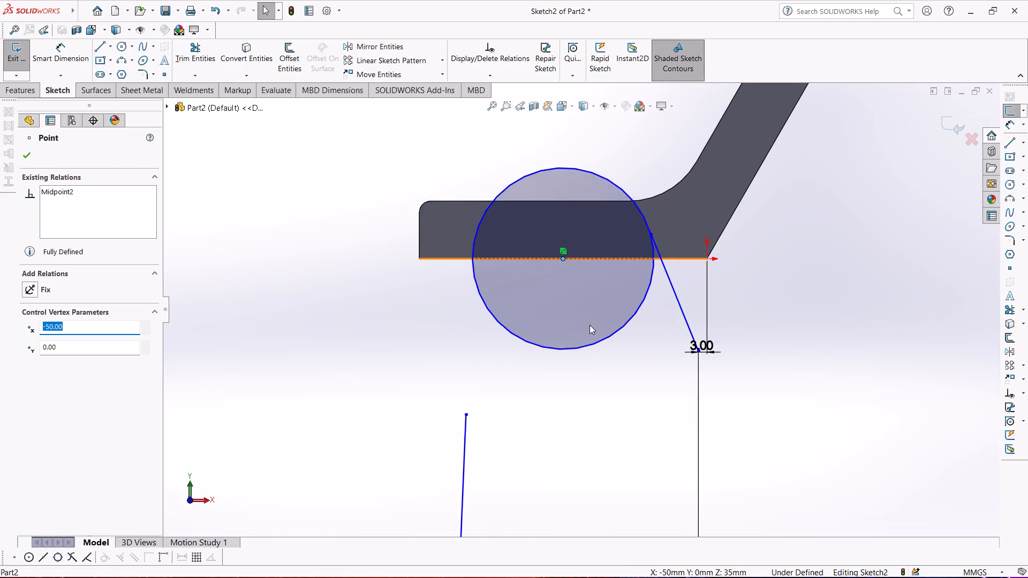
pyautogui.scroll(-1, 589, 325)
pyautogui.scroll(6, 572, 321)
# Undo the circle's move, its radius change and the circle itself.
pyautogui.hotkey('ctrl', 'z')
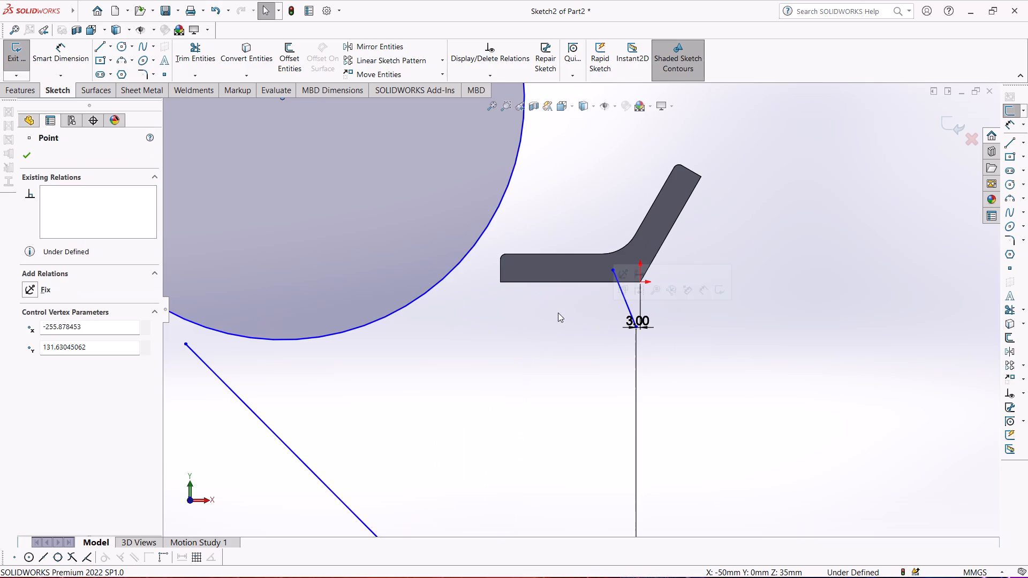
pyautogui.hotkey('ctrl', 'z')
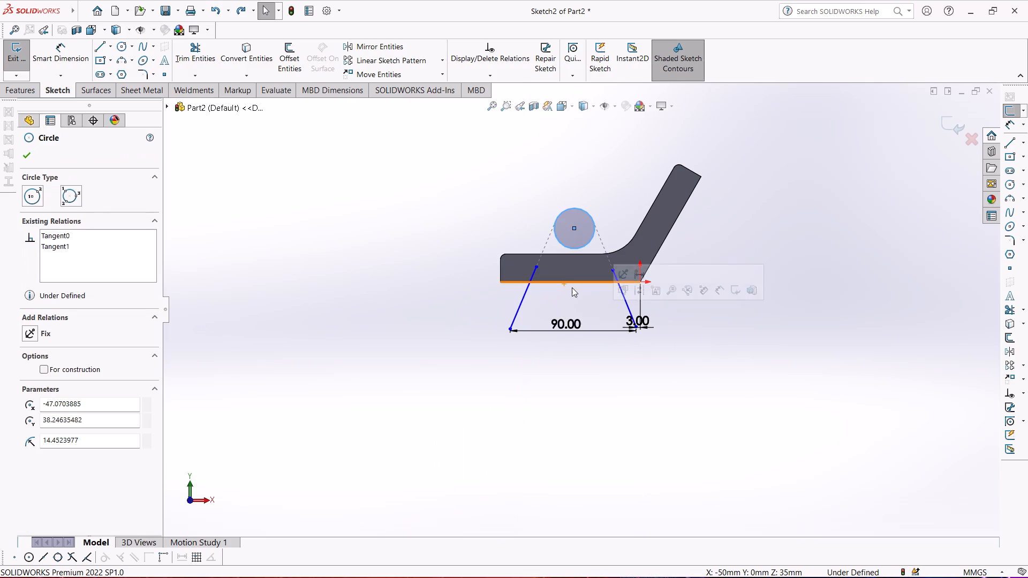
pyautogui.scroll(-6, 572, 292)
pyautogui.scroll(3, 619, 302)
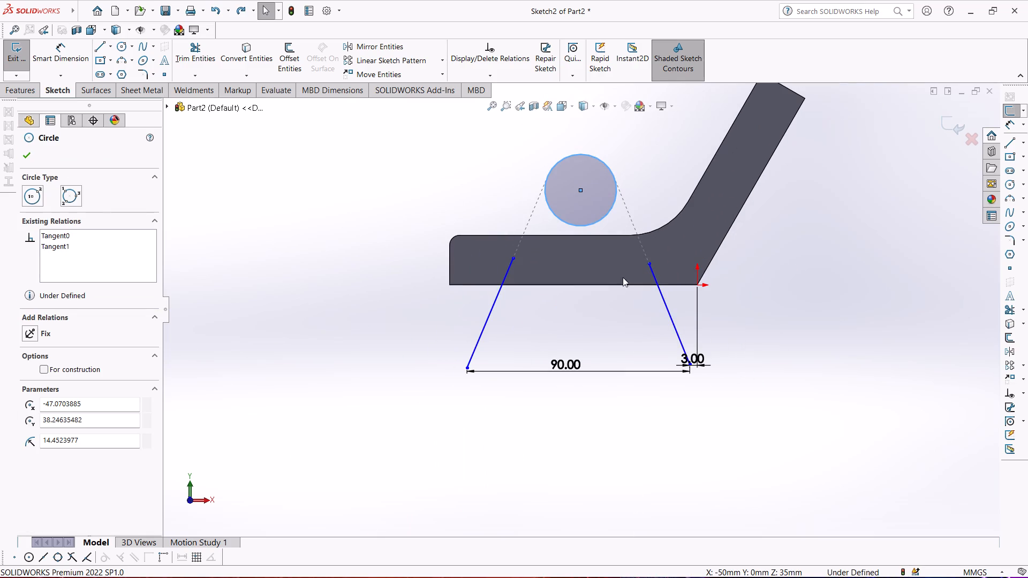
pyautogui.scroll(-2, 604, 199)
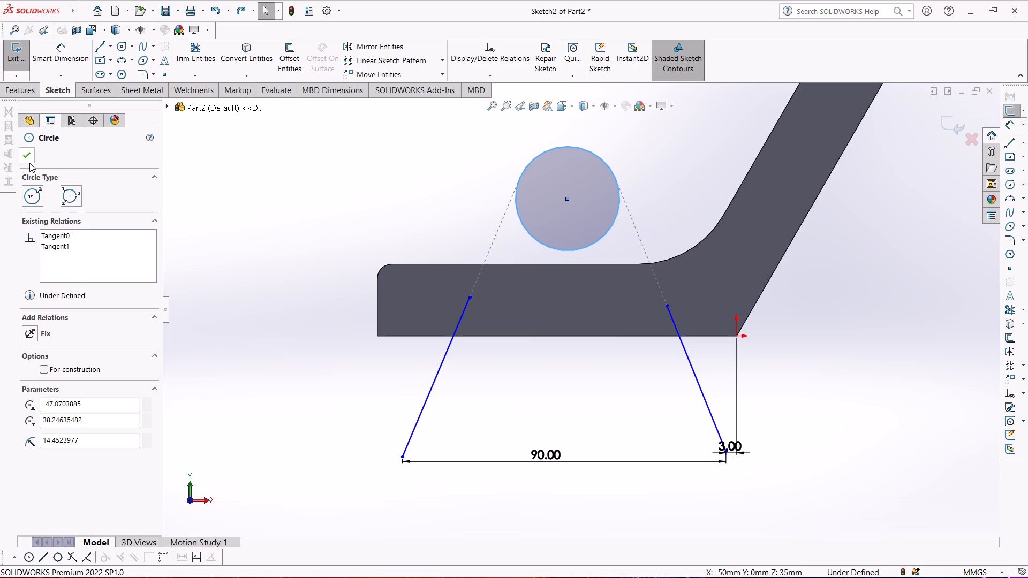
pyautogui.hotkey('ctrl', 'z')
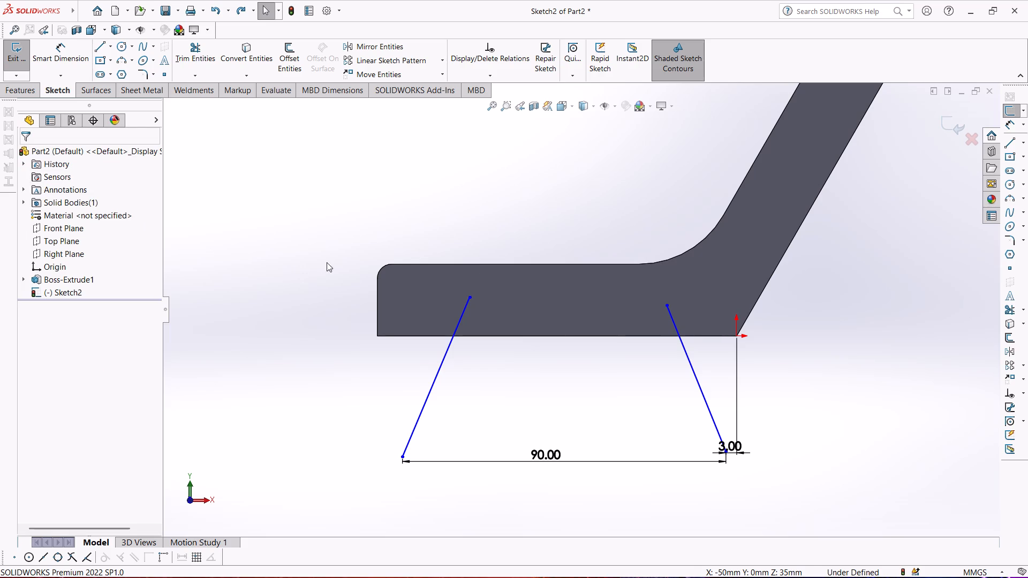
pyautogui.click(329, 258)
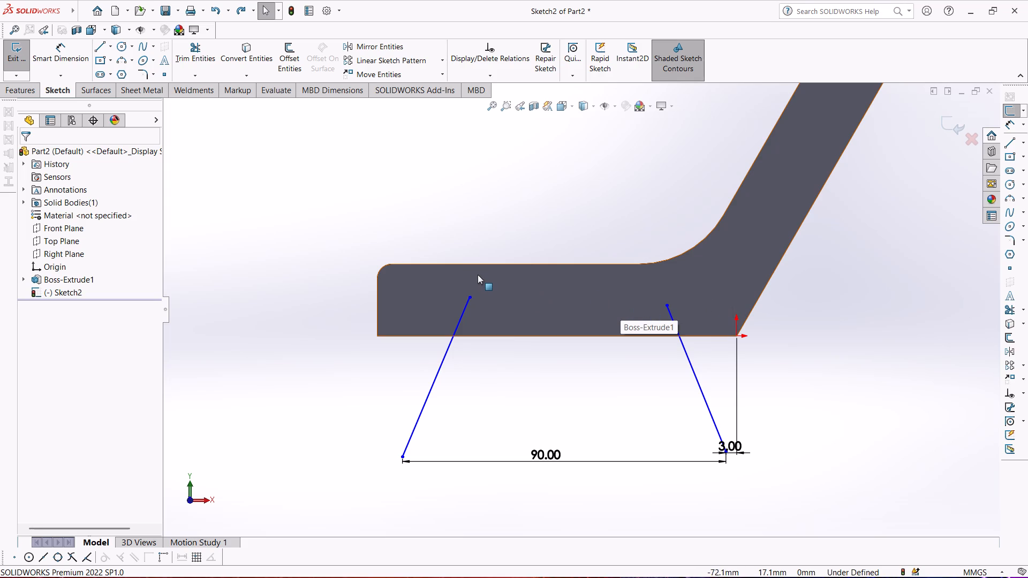
# Dimension the rear leg line's upper endpoint 16 mm above the seat's bottom edge.
pyautogui.click(65, 55)
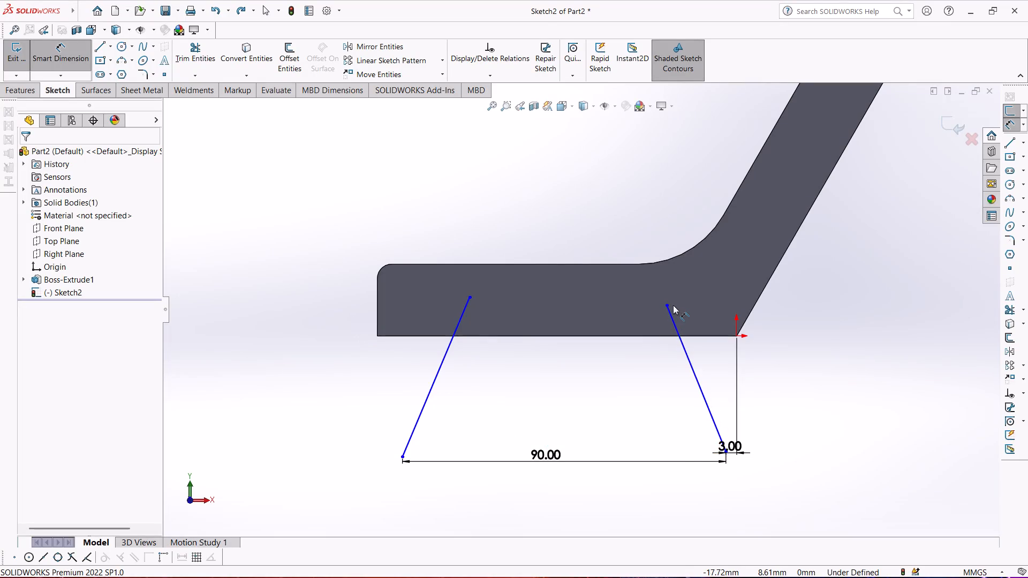
pyautogui.scroll(-2, 673, 305)
pyautogui.click(656, 305)
pyautogui.click(683, 351)
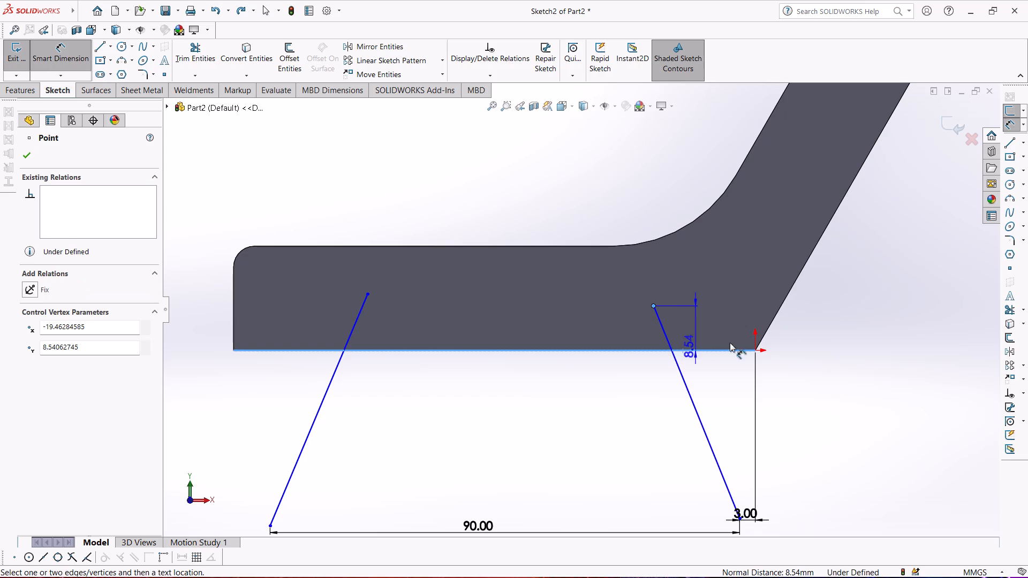
pyautogui.click(823, 346)
pyautogui.write('16')
pyautogui.press('Return')
# Dimension the rear leg line's lower endpoint 24 mm below the seat's bottom edge.
pyautogui.scroll(-1, 774, 377)
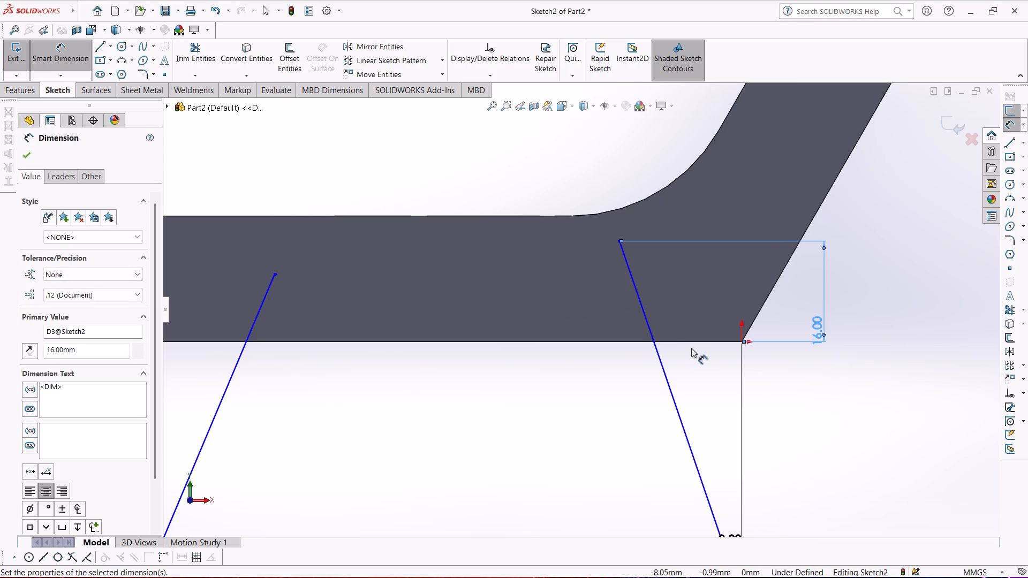
pyautogui.click(660, 343)
pyautogui.scroll(3, 737, 493)
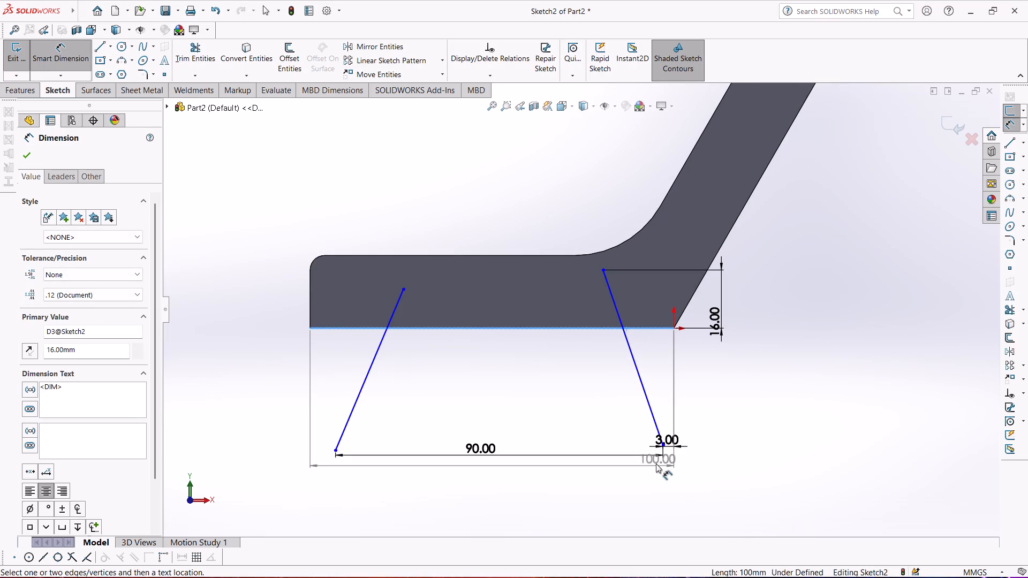
pyautogui.click(662, 446)
pyautogui.click(742, 432)
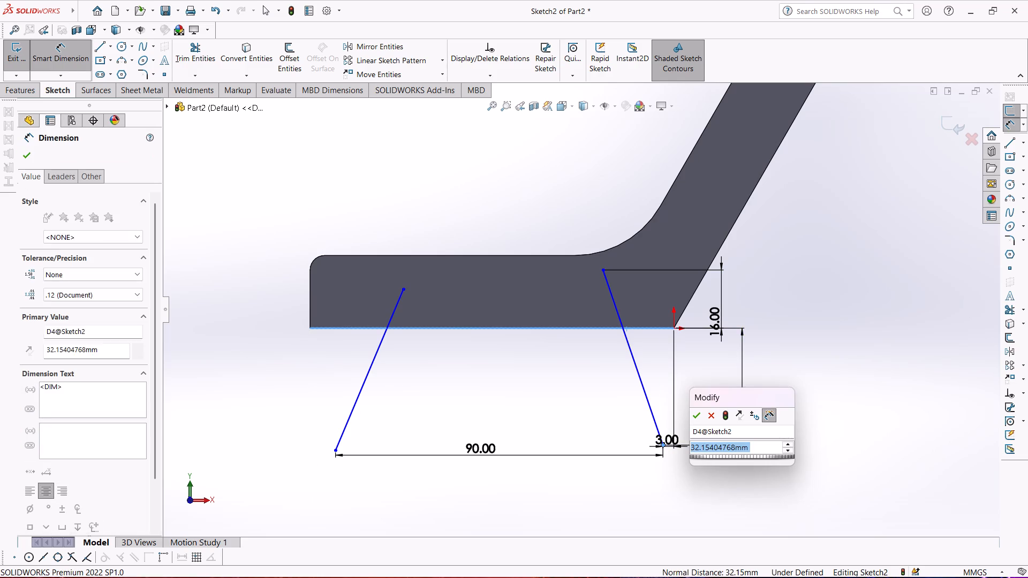
pyautogui.write('24')
pyautogui.click(742, 436)
pyautogui.press('Return')
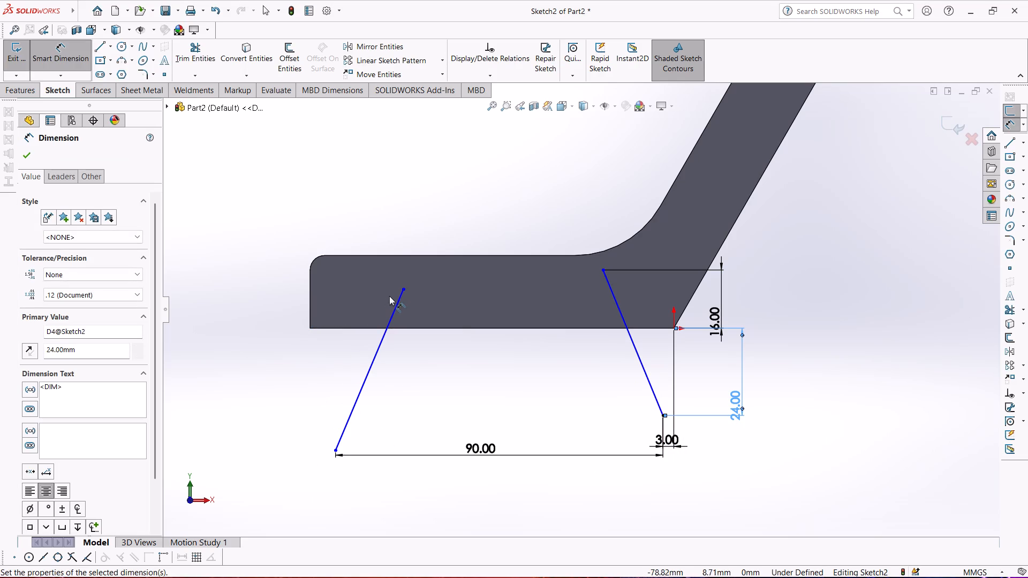
# Dimension the front leg line's upper endpoint 16 mm above the seat's bottom edge.
pyautogui.click(400, 286)
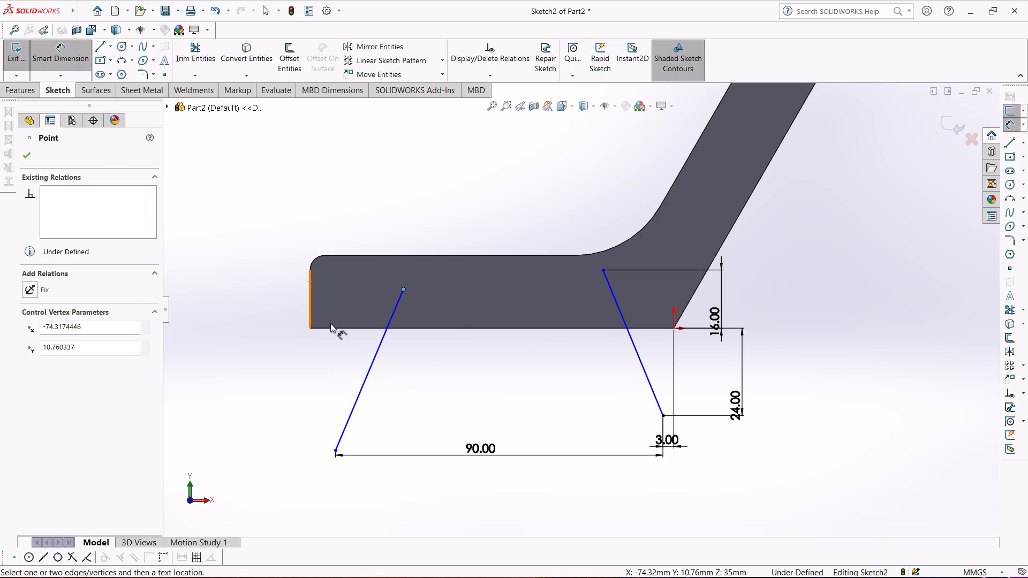
pyautogui.click(330, 328)
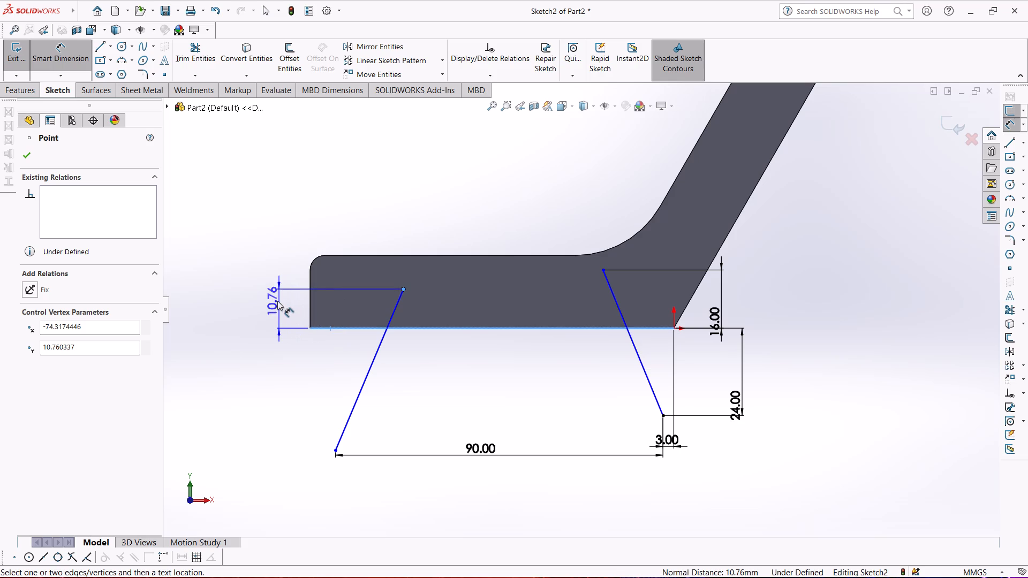
pyautogui.click(277, 301)
pyautogui.write('16')
pyautogui.press('Return')
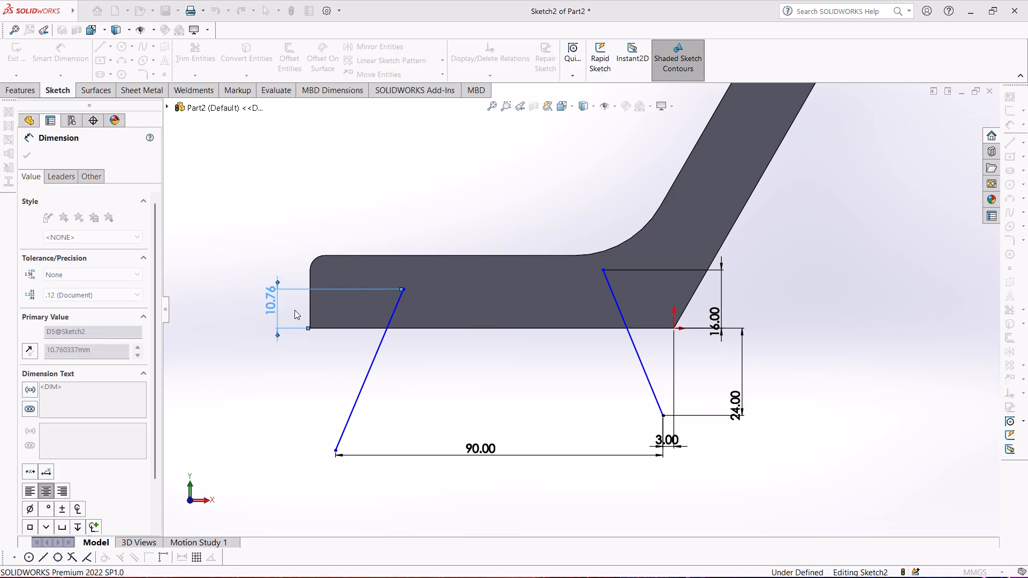
# Dimension the front leg line's lower endpoint 24 mm below the seat's bottom edge.
pyautogui.click(343, 327)
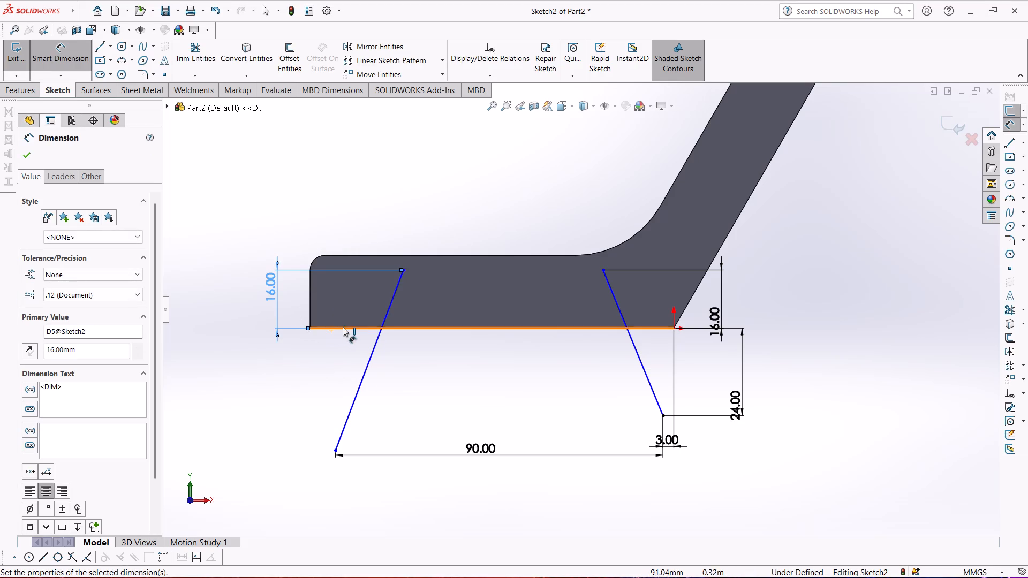
pyautogui.click(334, 449)
pyautogui.click(281, 417)
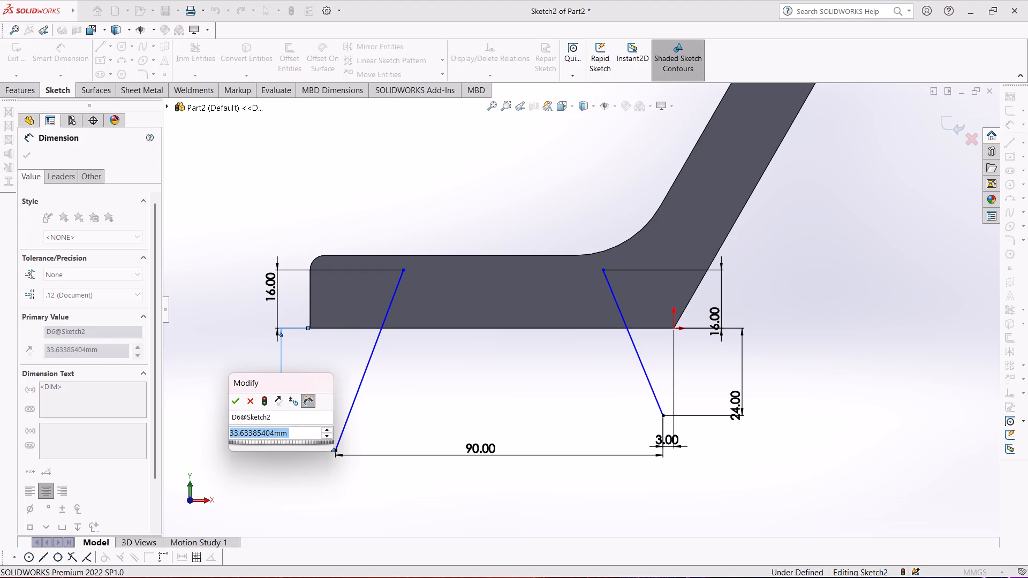
pyautogui.write('24')
pyautogui.press('Return')
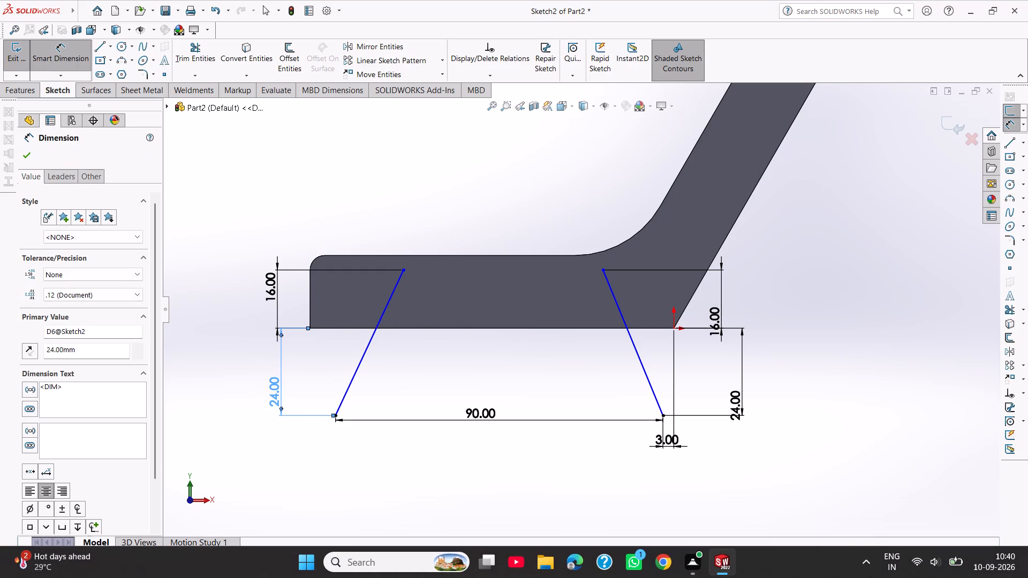
pyautogui.click(502, 209)
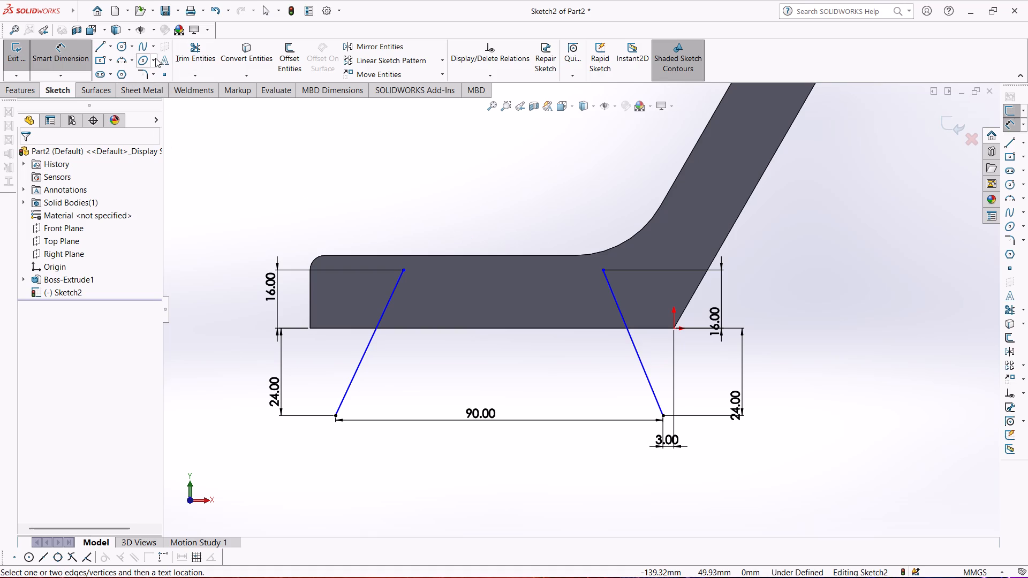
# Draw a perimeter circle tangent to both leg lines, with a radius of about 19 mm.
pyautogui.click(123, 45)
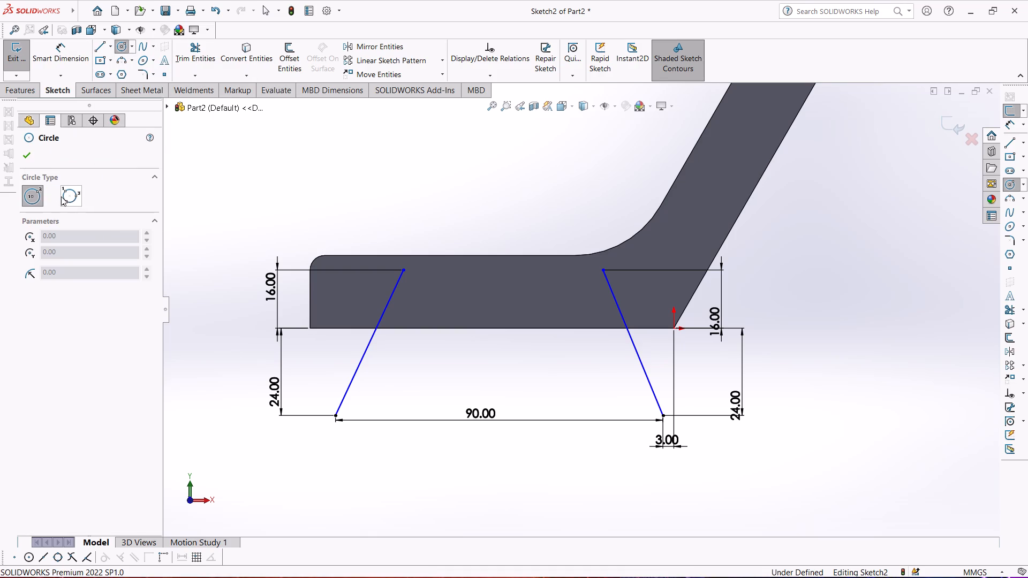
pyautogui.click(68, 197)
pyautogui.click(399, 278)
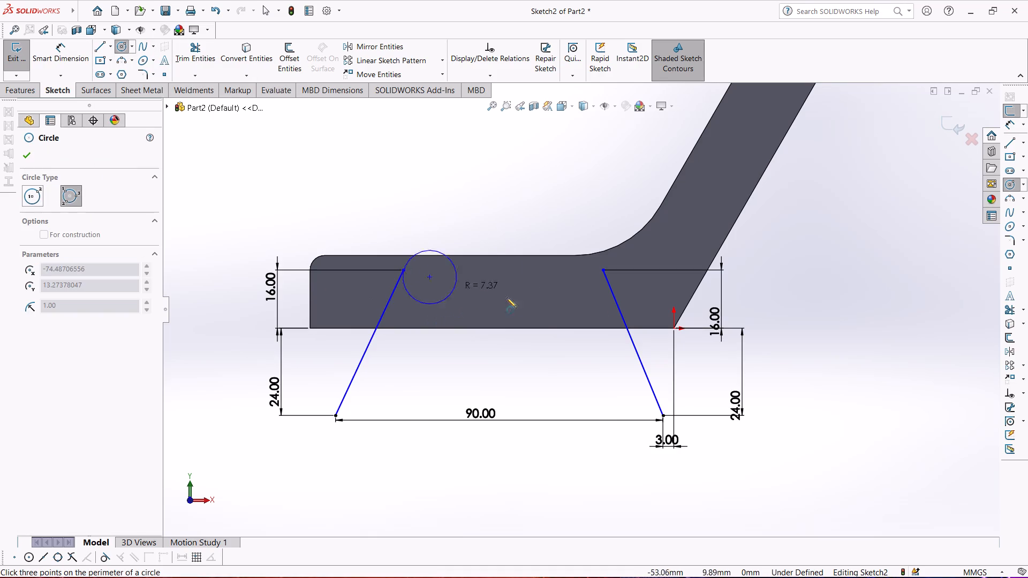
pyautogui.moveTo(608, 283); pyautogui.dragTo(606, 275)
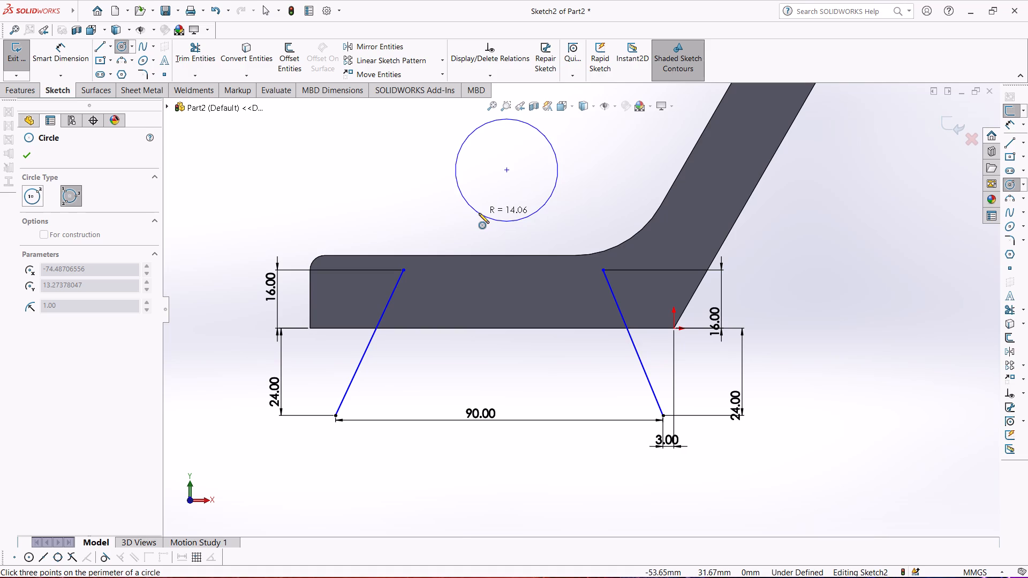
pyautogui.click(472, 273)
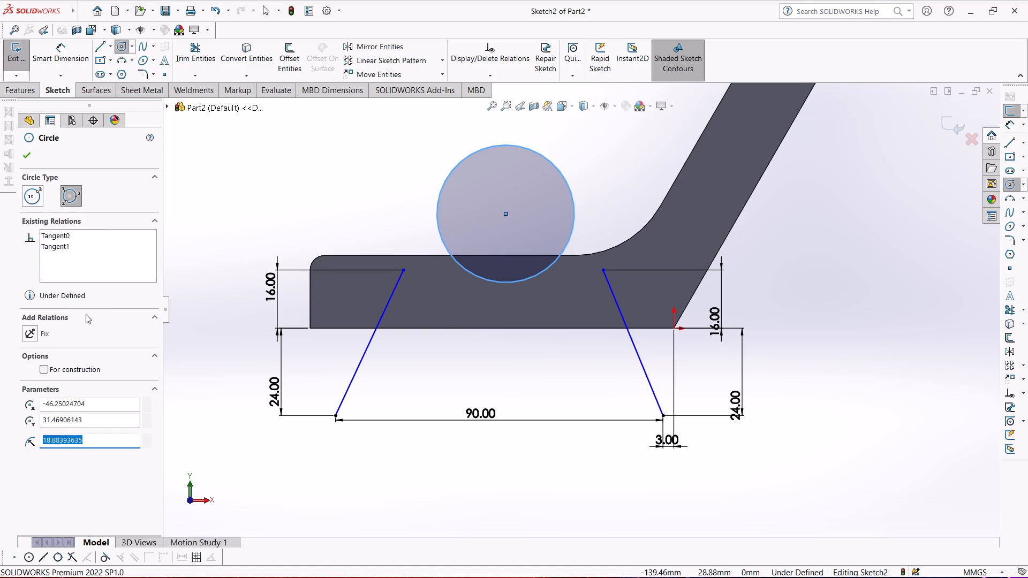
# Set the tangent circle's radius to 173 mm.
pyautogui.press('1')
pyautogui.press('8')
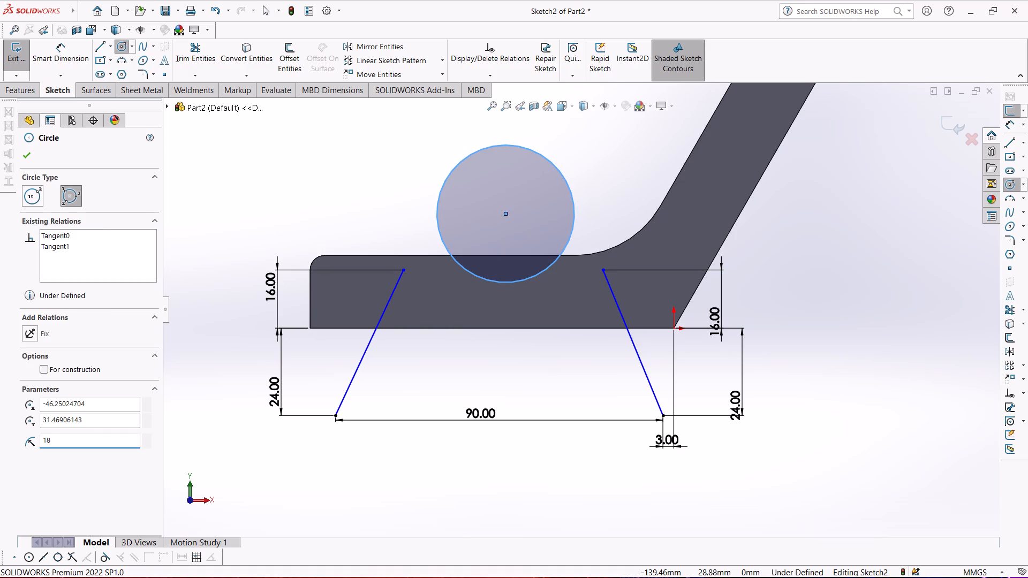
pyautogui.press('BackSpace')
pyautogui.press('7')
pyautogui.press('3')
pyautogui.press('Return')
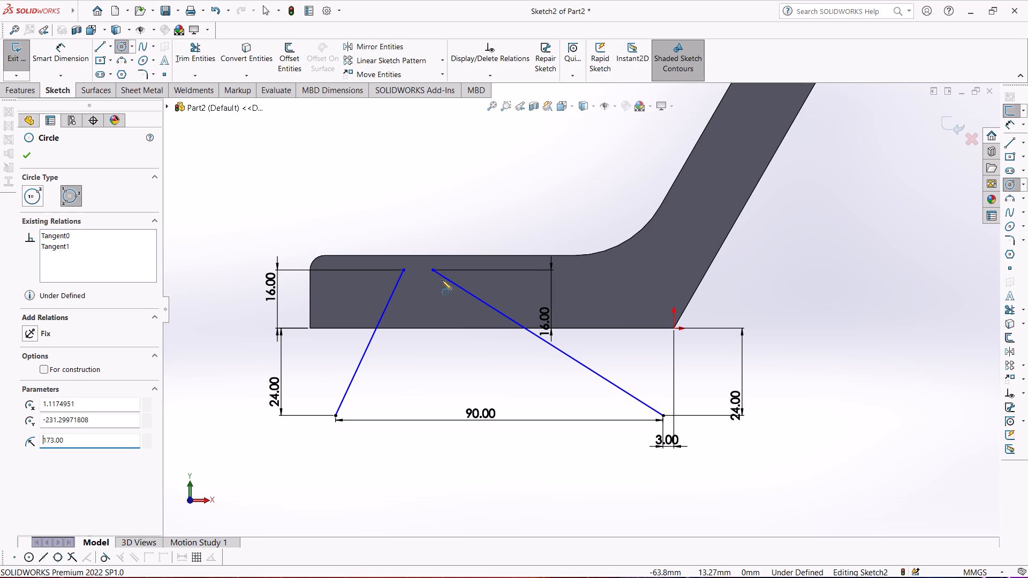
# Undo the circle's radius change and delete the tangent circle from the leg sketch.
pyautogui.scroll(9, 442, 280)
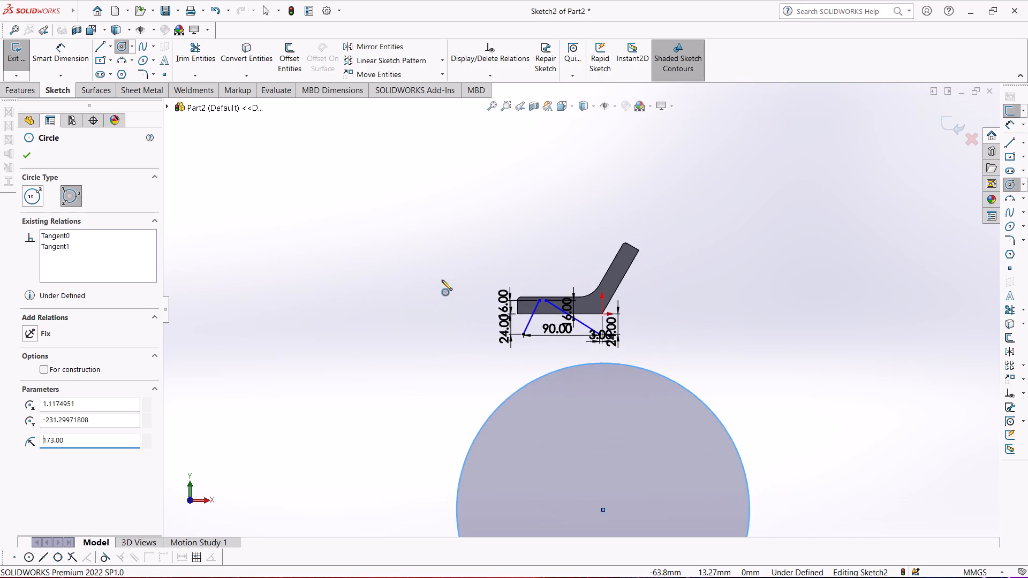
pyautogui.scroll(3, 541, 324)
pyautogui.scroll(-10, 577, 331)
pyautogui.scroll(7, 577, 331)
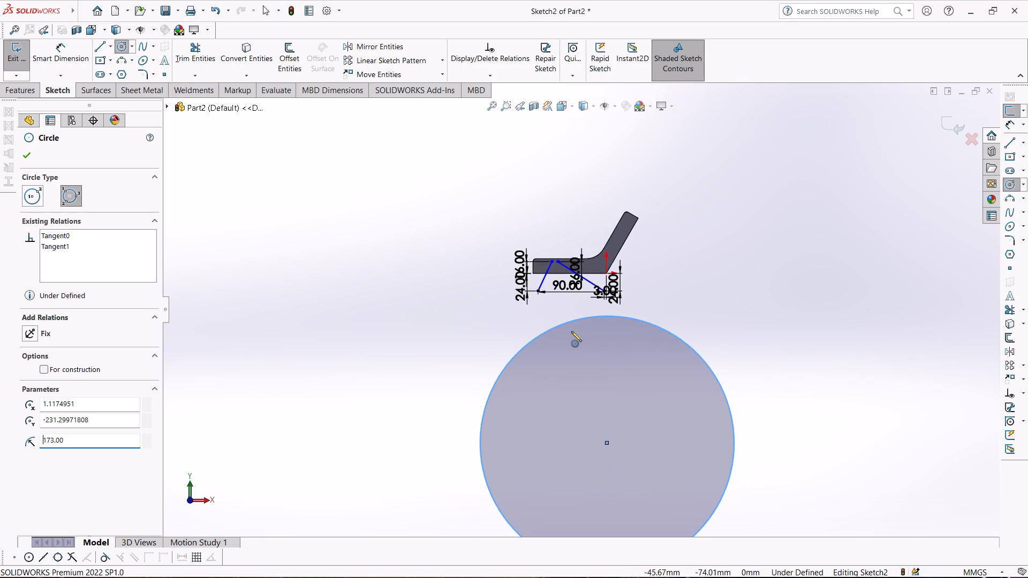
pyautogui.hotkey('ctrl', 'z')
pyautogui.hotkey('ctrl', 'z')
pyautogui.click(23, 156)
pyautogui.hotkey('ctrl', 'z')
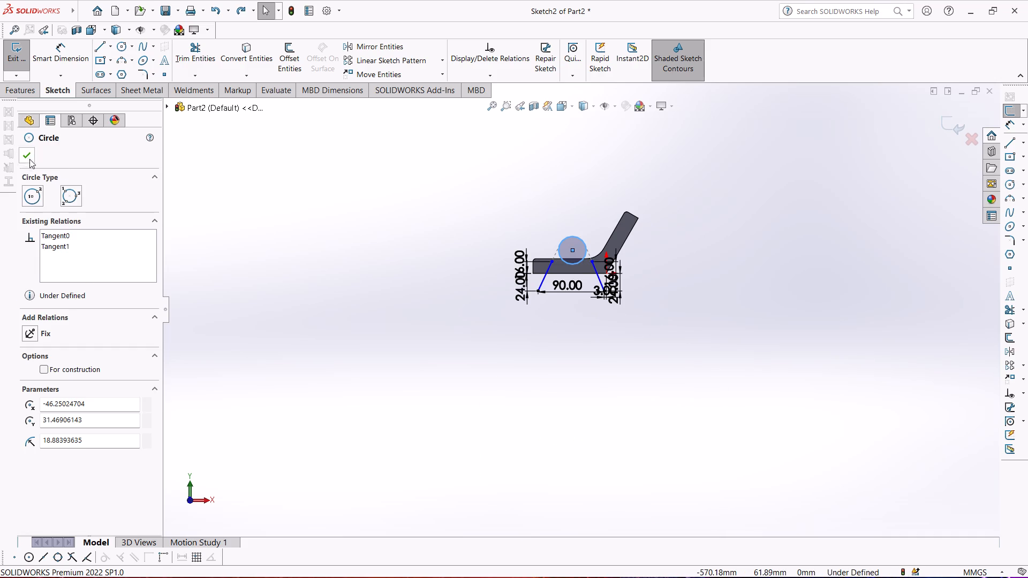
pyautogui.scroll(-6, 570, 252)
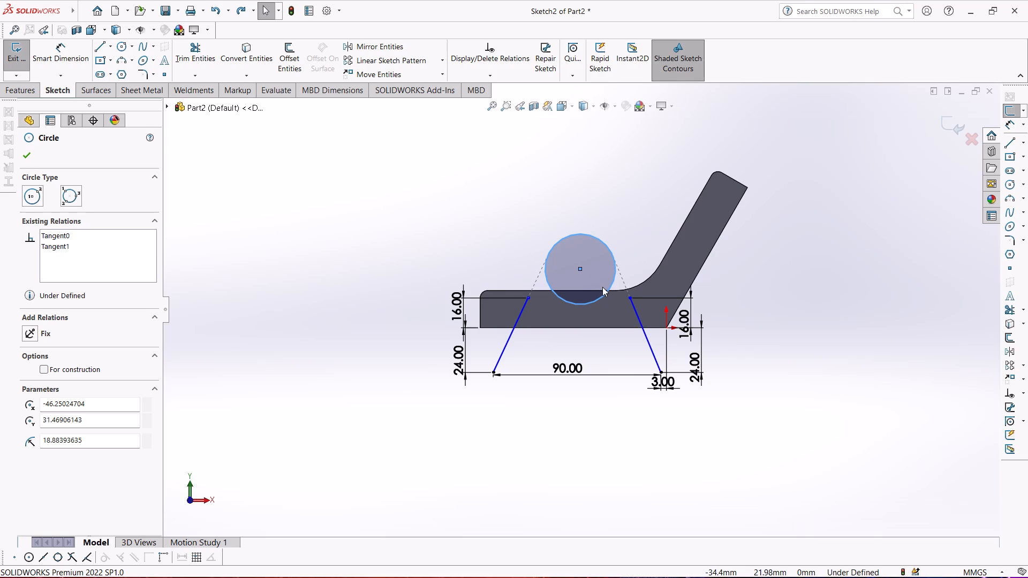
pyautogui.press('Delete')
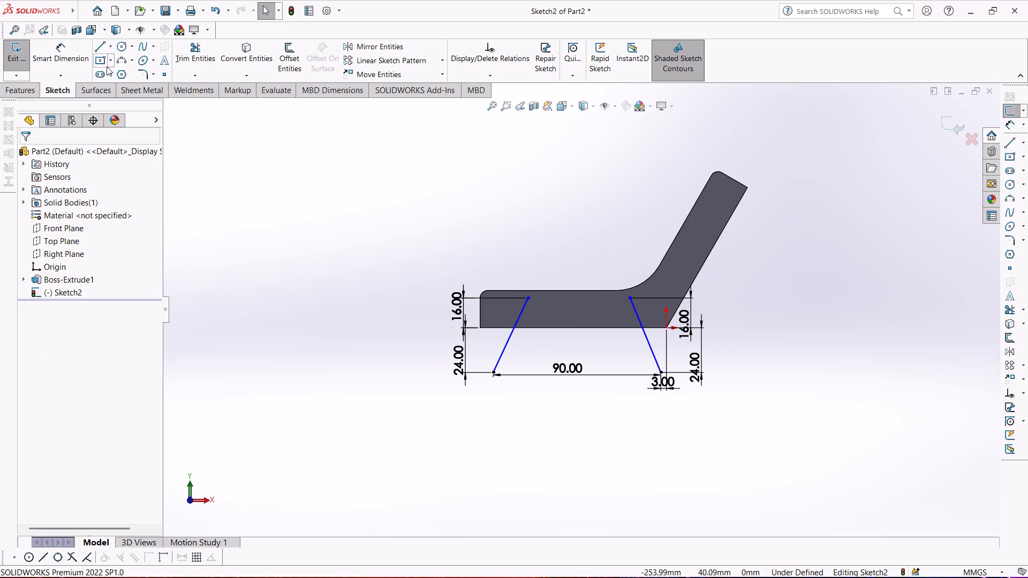
# Draw a downward-curving three-point arc between the upper endpoints of the two leg lines, with a radius of 173 mm.
pyautogui.click(120, 61)
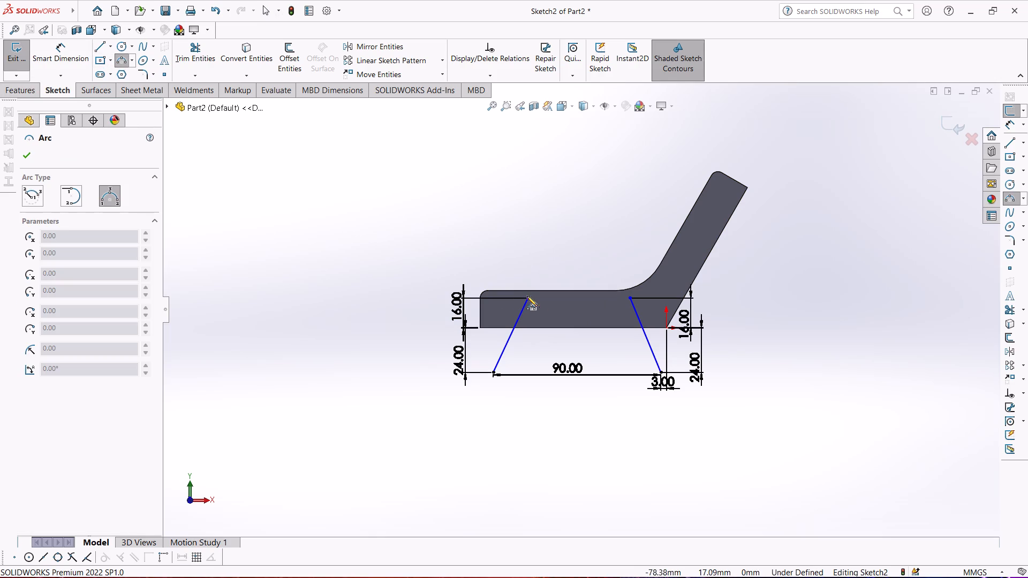
pyautogui.click(527, 296)
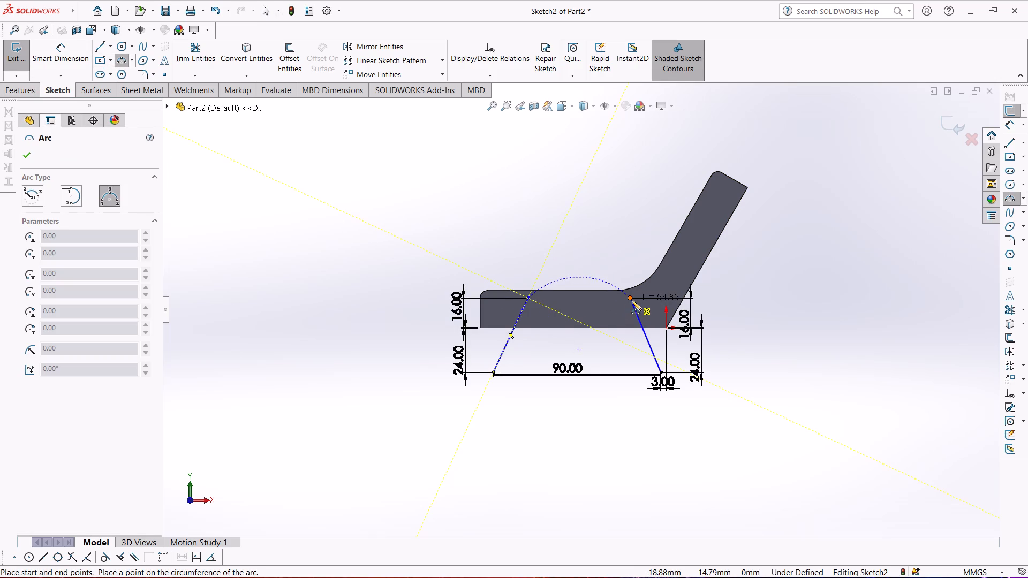
pyautogui.click(631, 300)
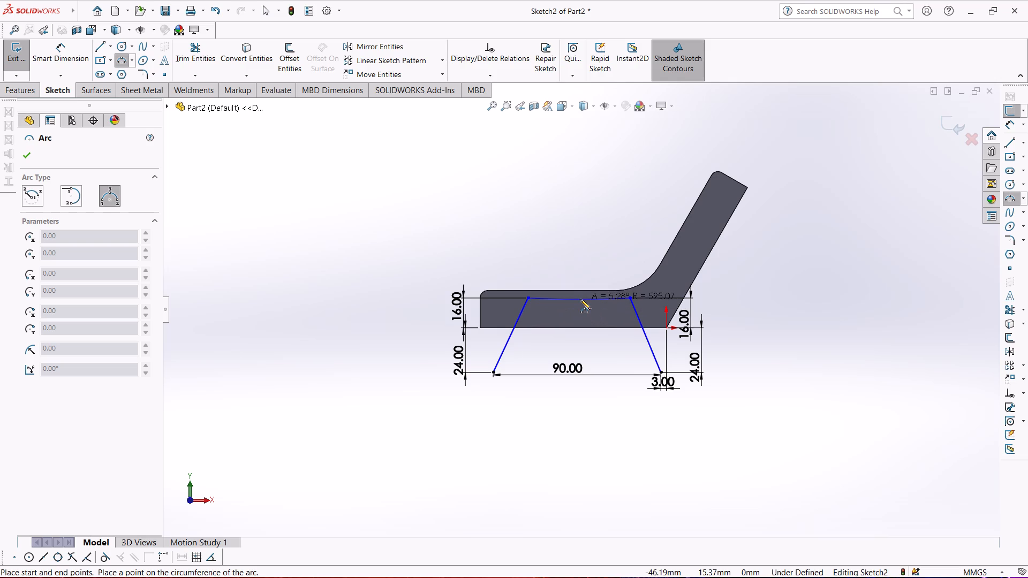
pyautogui.click(580, 305)
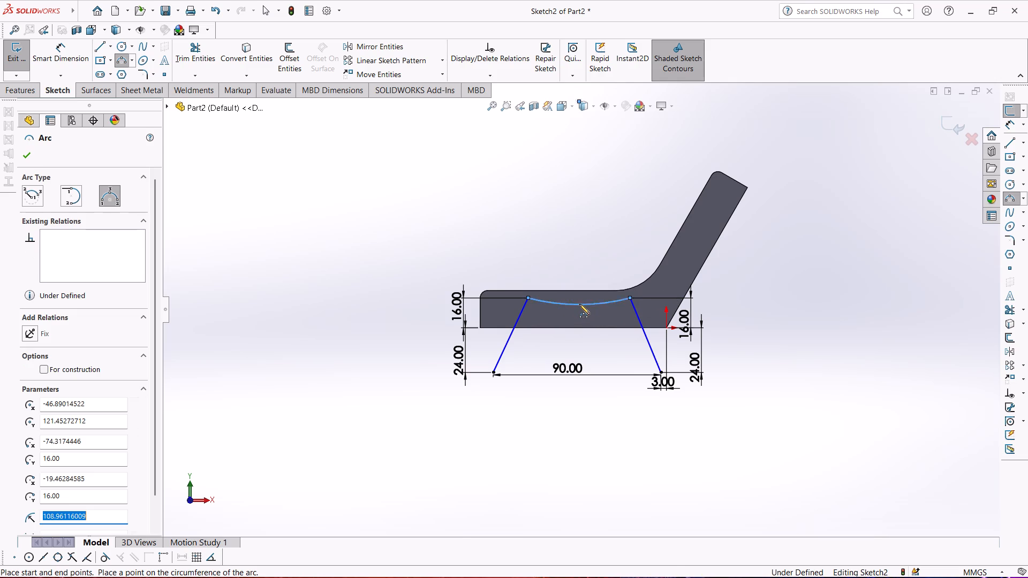
pyautogui.press('1')
pyautogui.press('7')
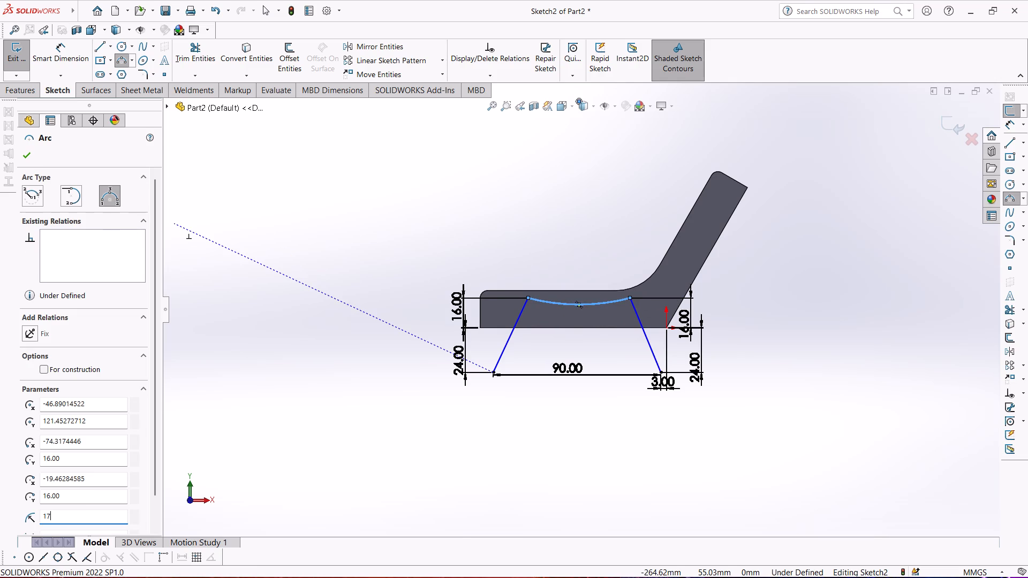
pyautogui.press('3')
pyautogui.press('Return')
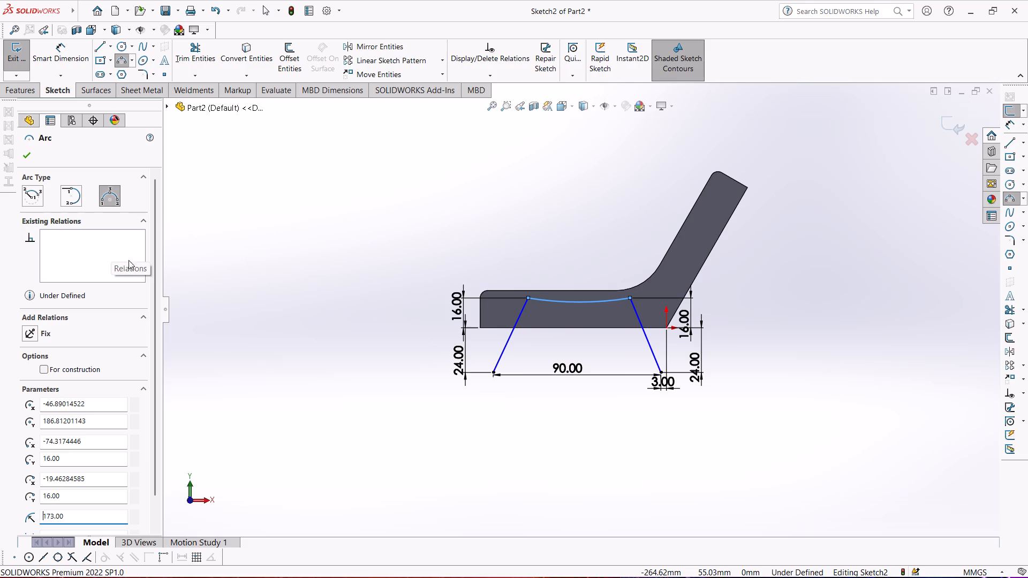
pyautogui.click(20, 156)
# Add a 173 mm radius dimension to the arc joining the leg lines, placing it above the seat.
pyautogui.click(73, 47)
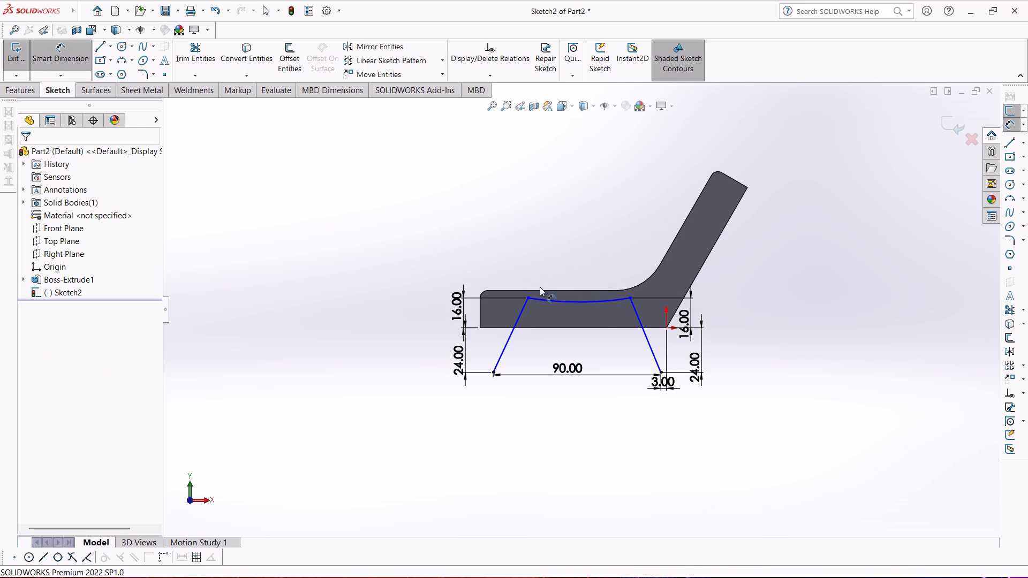
pyautogui.scroll(-4, 558, 294)
pyautogui.click(571, 312)
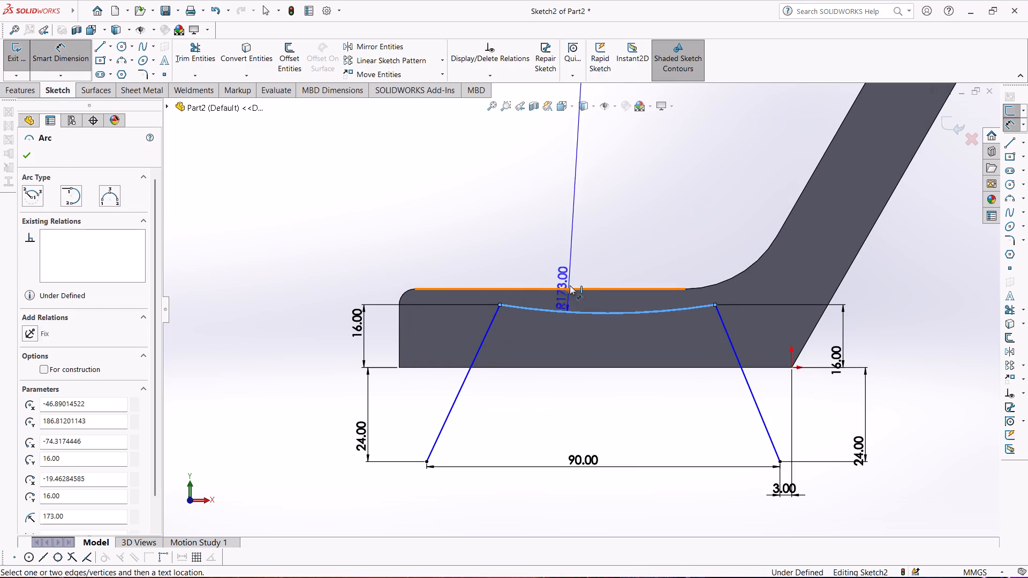
pyautogui.click(591, 252)
pyautogui.click(544, 236)
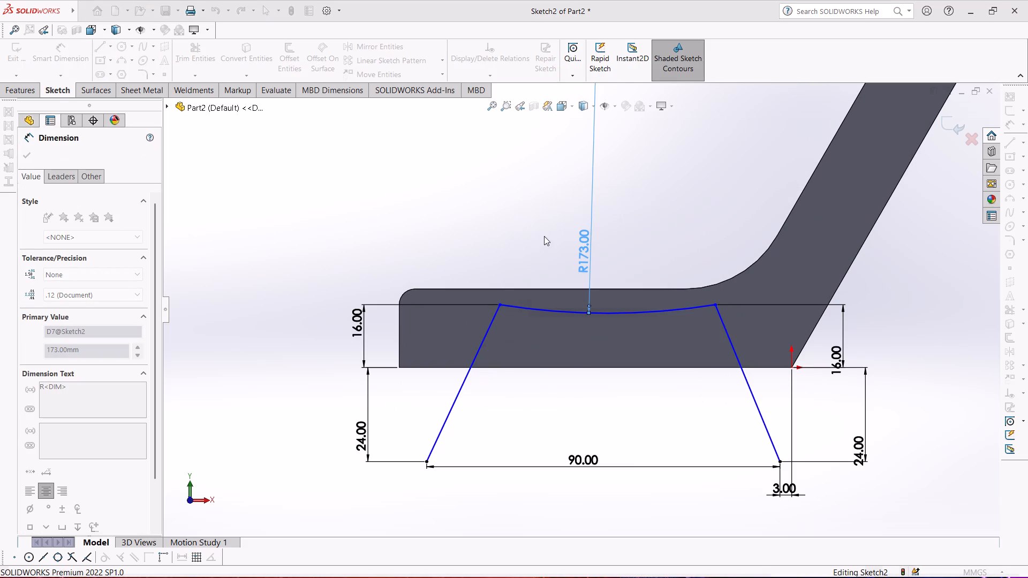
pyautogui.click(497, 234)
pyautogui.scroll(3, 519, 247)
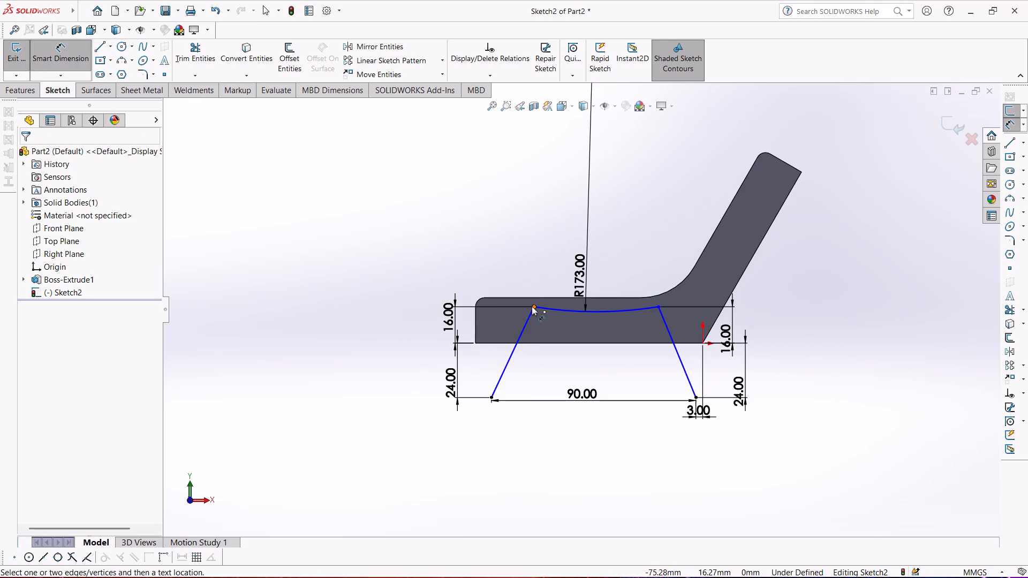
# Dimension the horizontal distance between the two endpoints of the 173 mm arc, placing it above the seat.
pyautogui.click(532, 306)
pyautogui.click(657, 305)
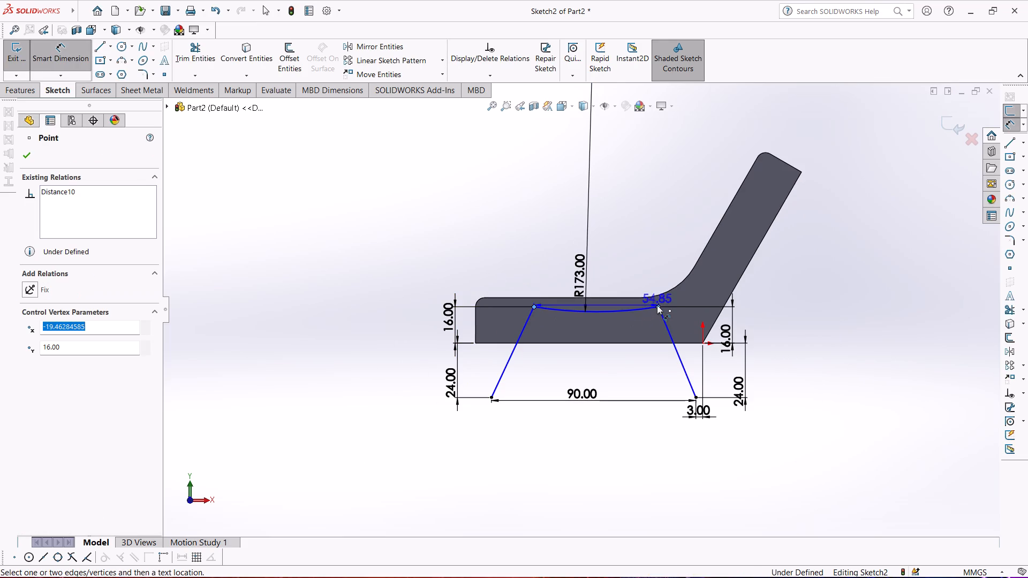
pyautogui.click(655, 257)
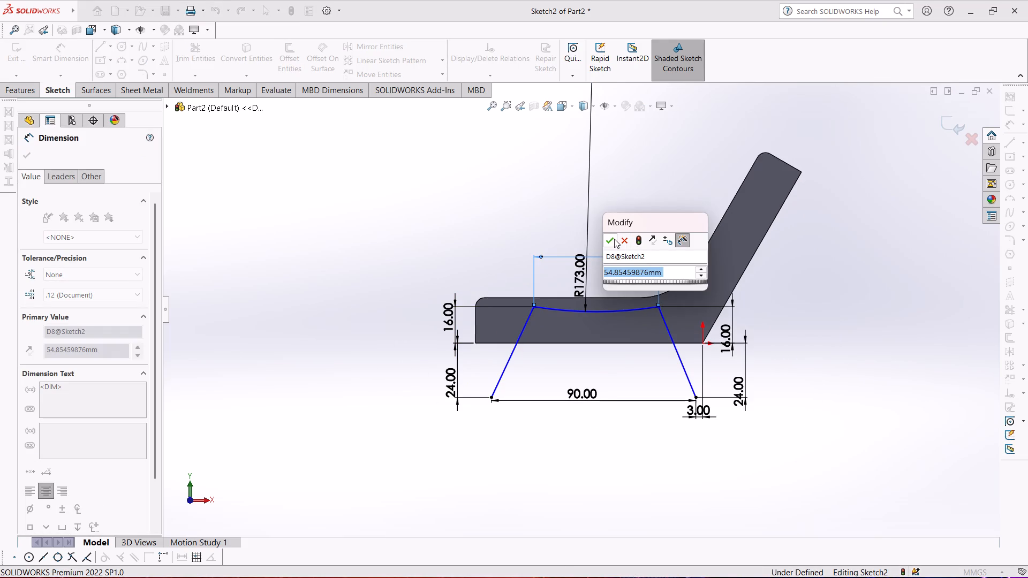
pyautogui.click(606, 237)
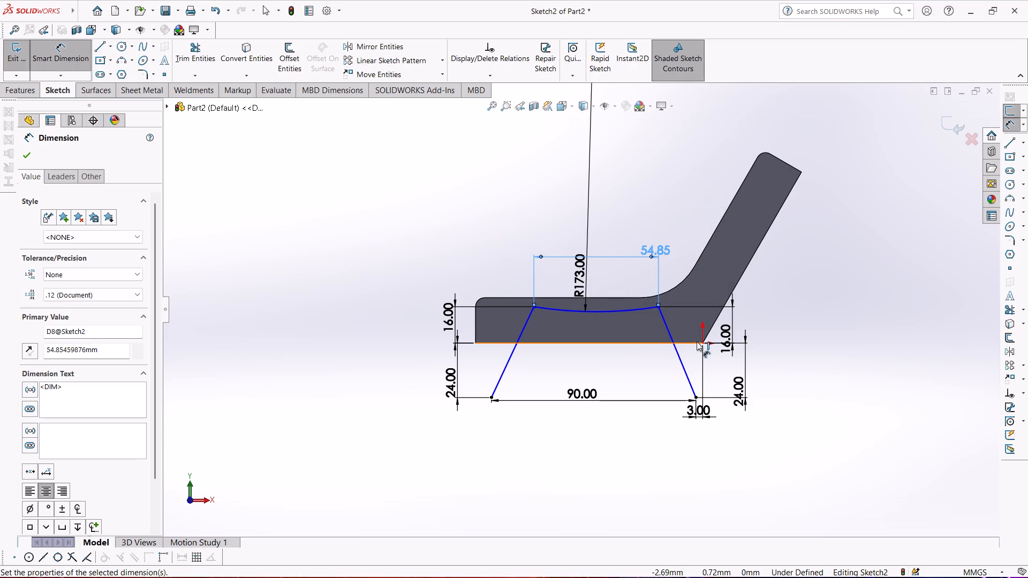
# Dimension the horizontal distance from the origin to the arc's endpoint nearest the backrest, placing it above the seat.
pyautogui.click(700, 342)
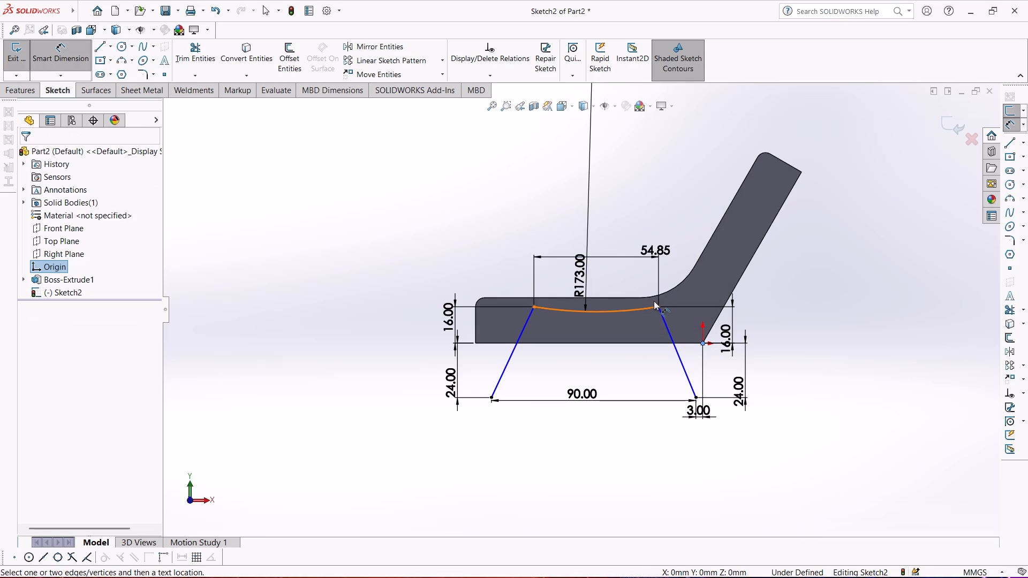
pyautogui.click(657, 306)
pyautogui.click(682, 217)
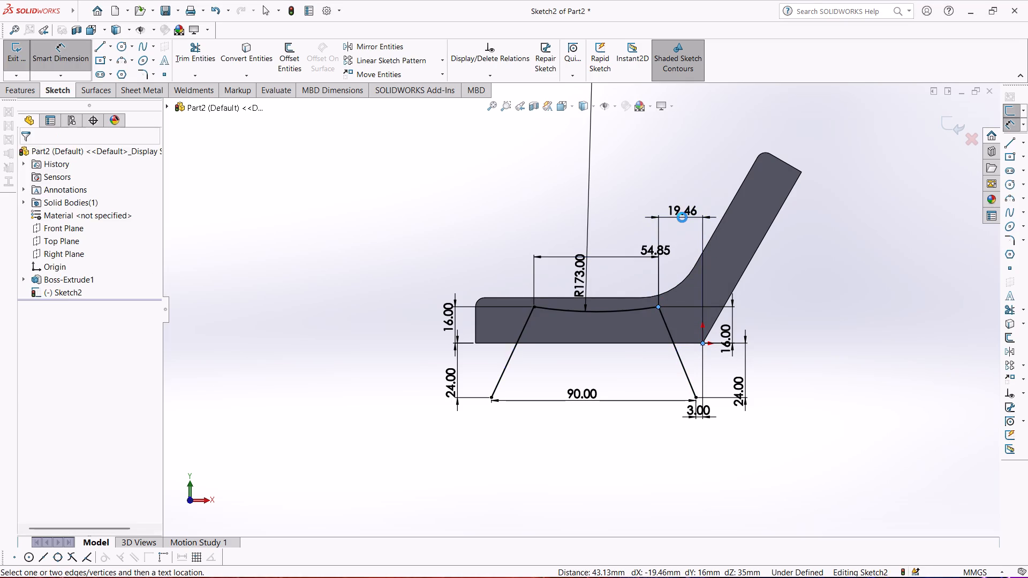
pyautogui.click(639, 206)
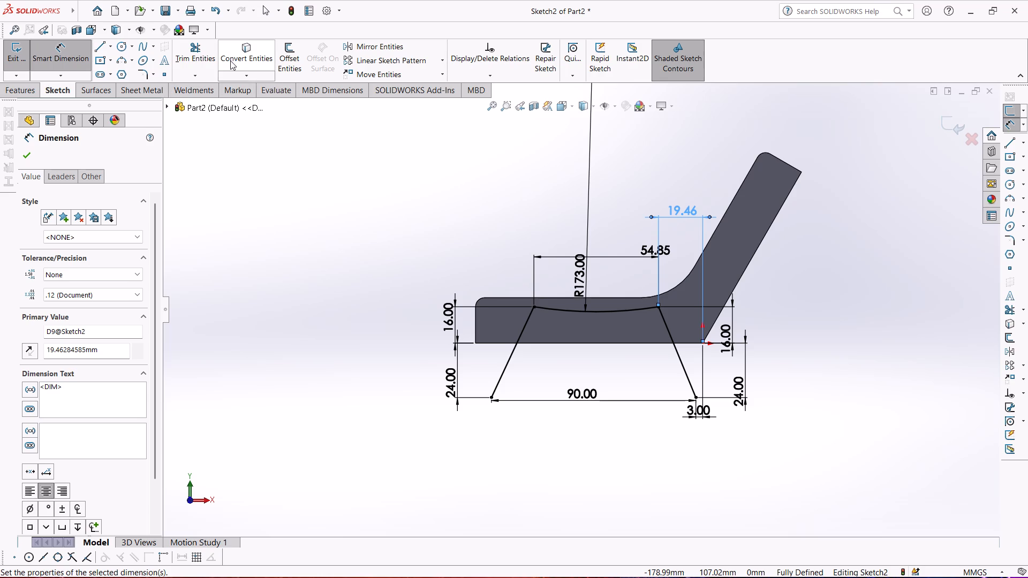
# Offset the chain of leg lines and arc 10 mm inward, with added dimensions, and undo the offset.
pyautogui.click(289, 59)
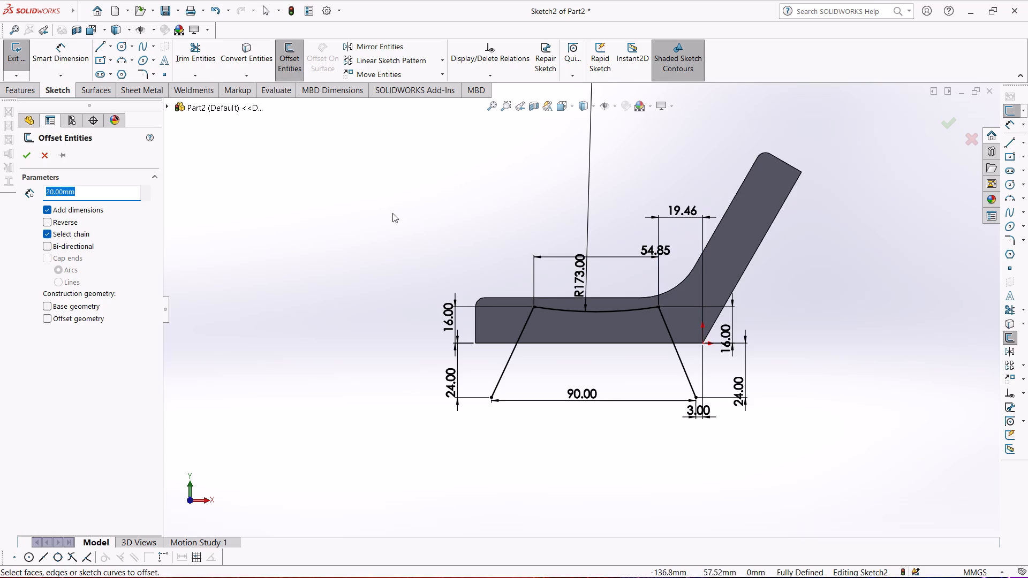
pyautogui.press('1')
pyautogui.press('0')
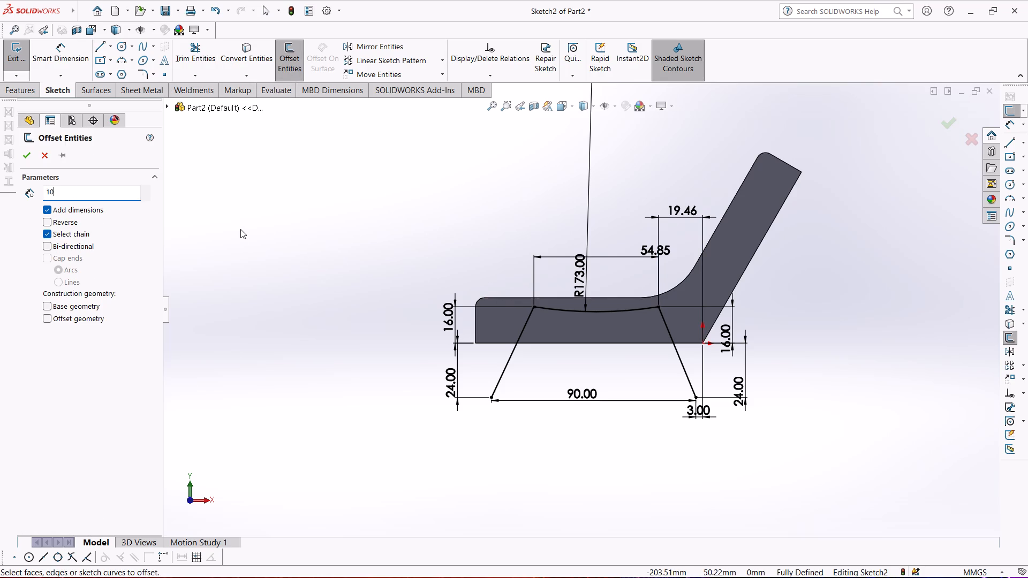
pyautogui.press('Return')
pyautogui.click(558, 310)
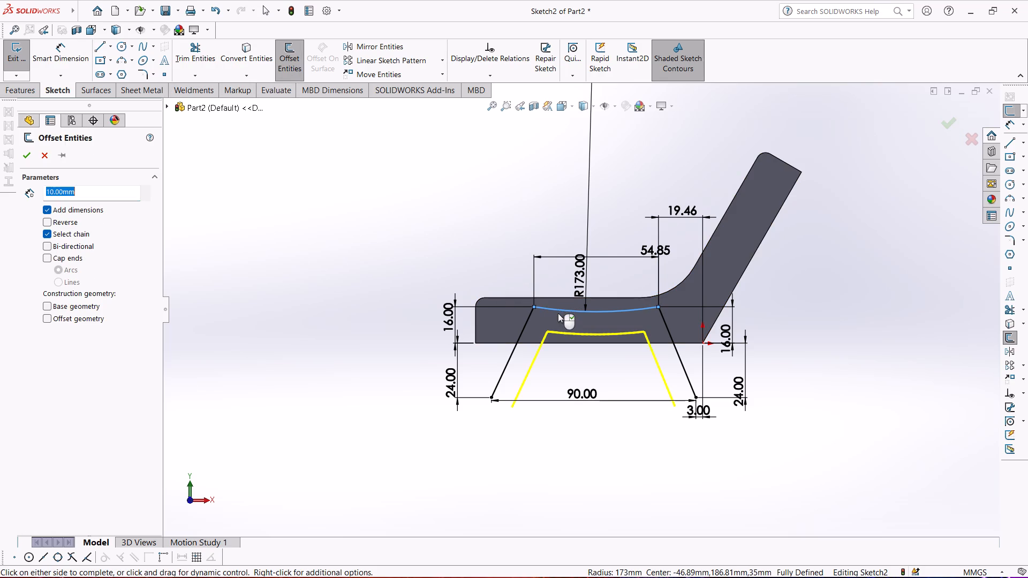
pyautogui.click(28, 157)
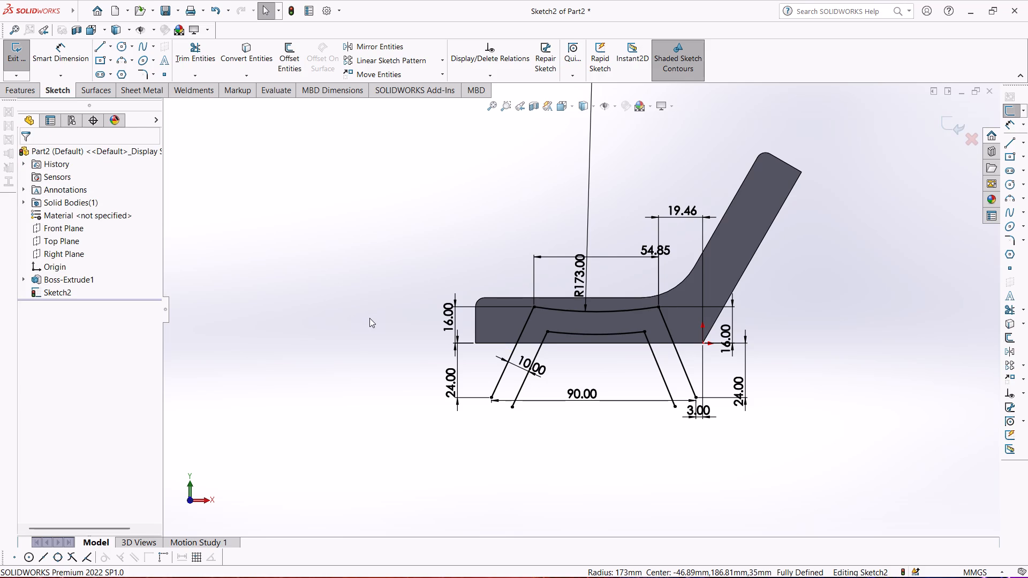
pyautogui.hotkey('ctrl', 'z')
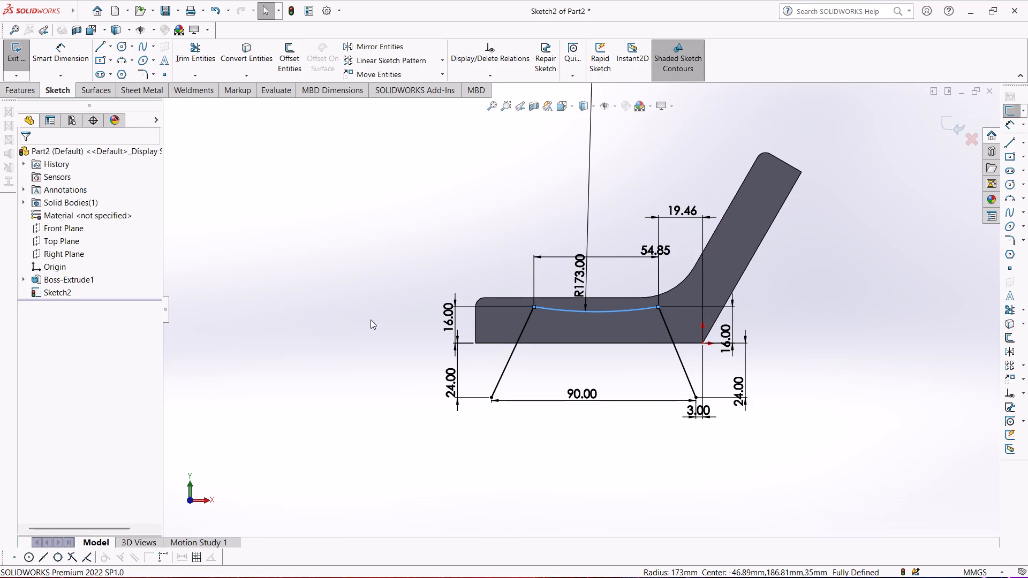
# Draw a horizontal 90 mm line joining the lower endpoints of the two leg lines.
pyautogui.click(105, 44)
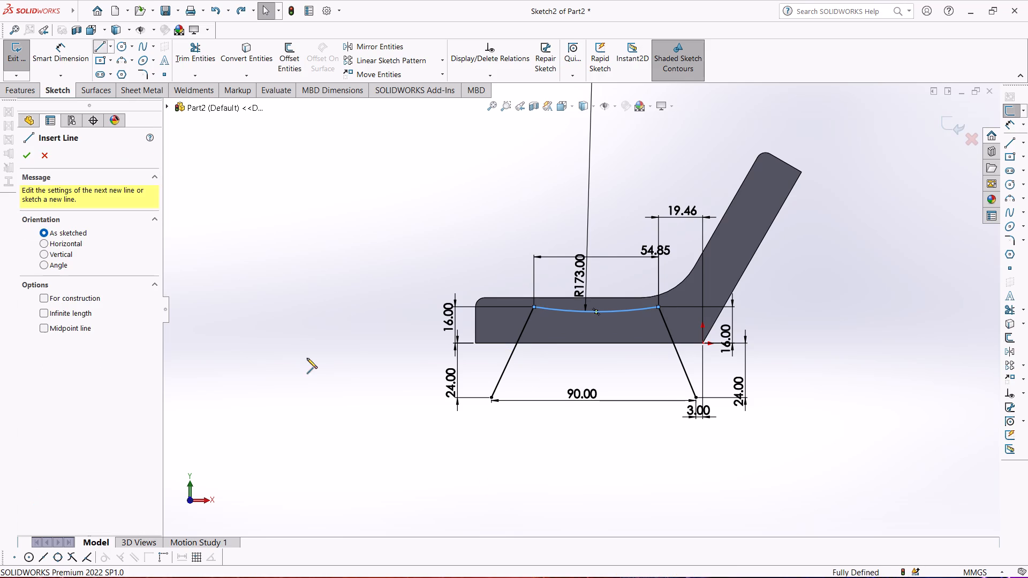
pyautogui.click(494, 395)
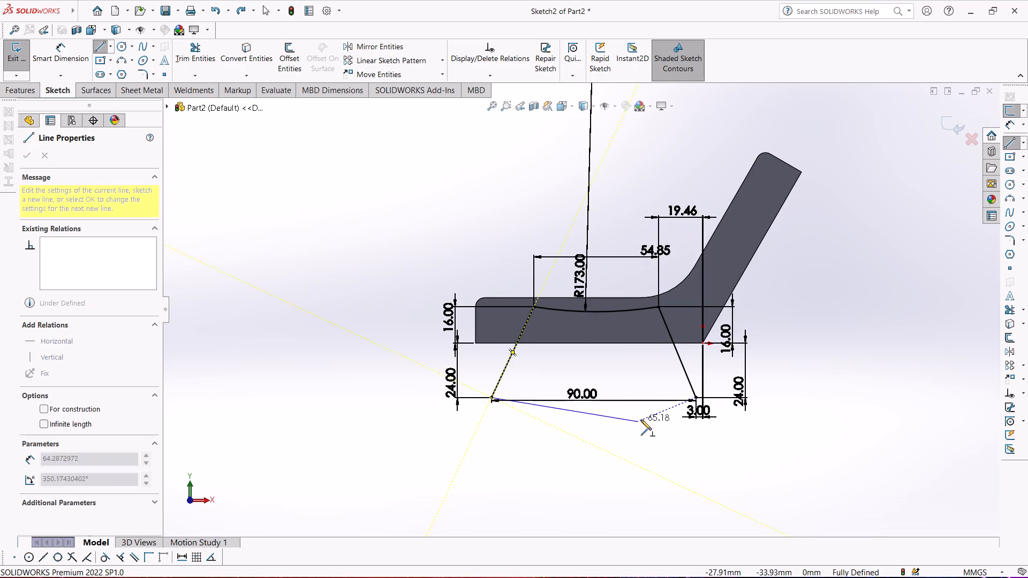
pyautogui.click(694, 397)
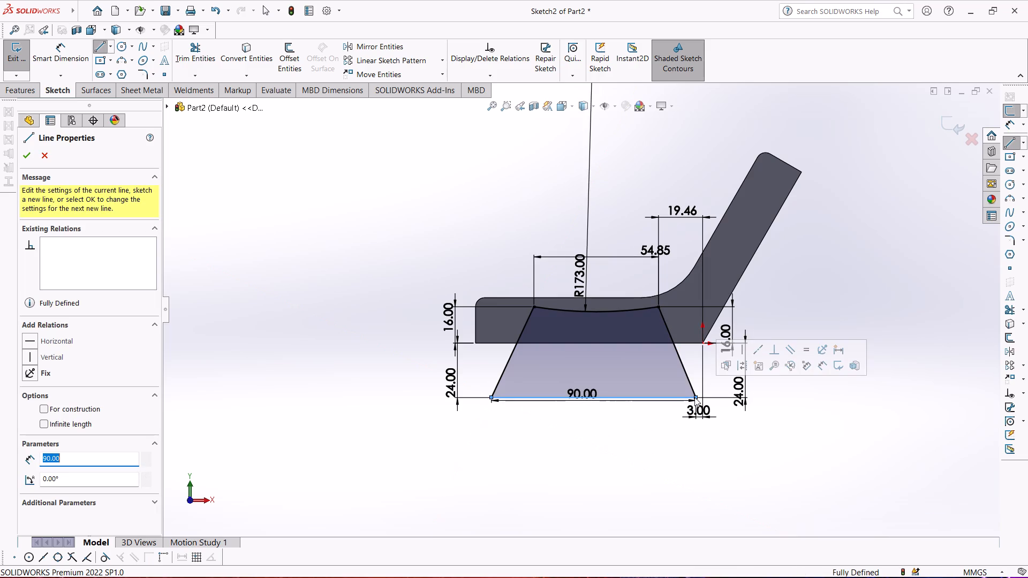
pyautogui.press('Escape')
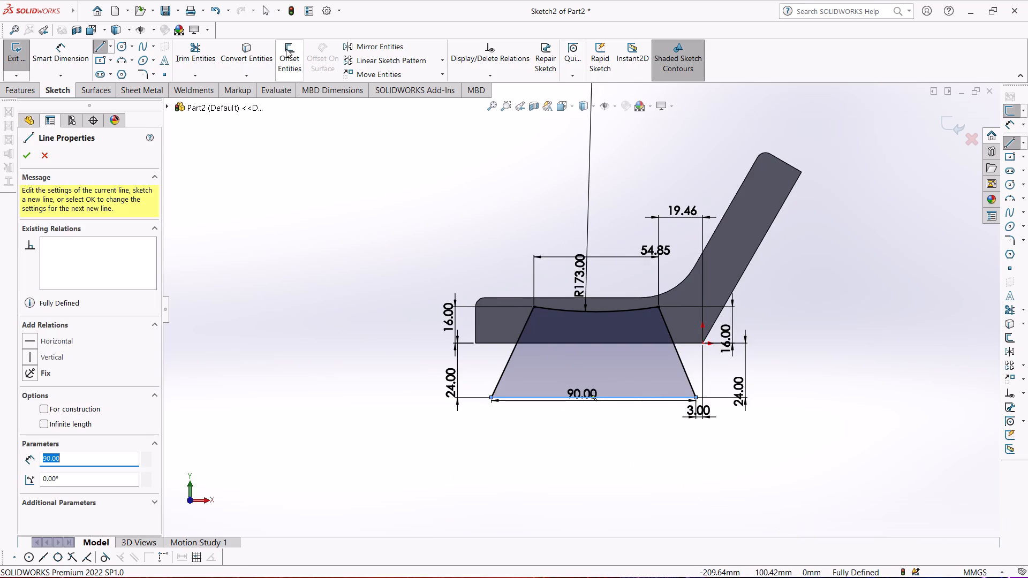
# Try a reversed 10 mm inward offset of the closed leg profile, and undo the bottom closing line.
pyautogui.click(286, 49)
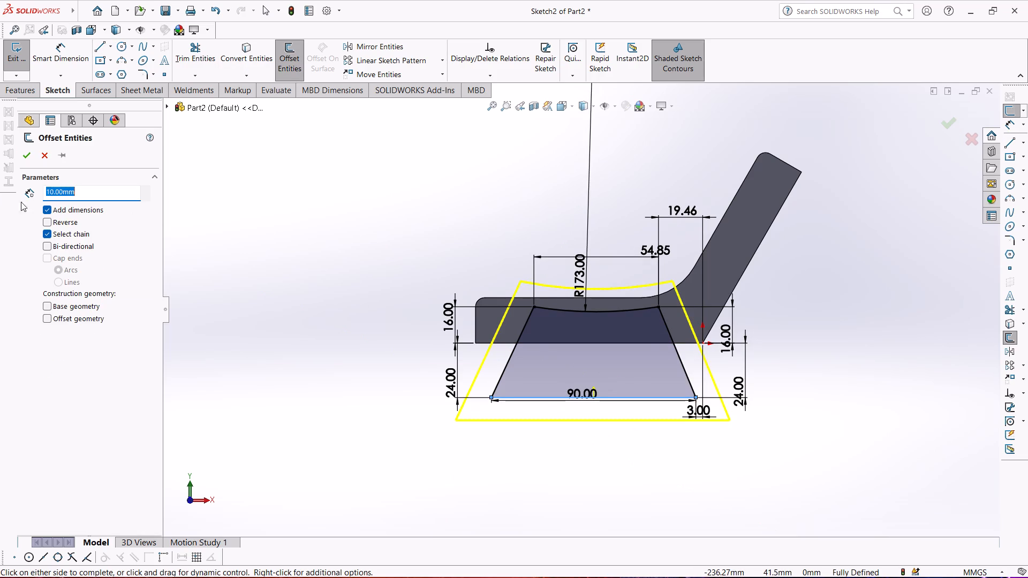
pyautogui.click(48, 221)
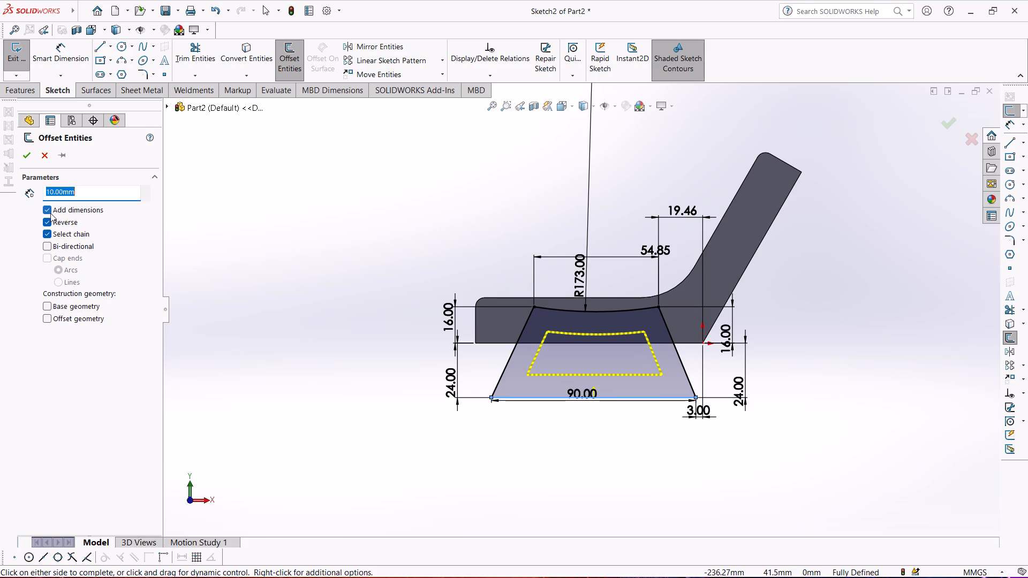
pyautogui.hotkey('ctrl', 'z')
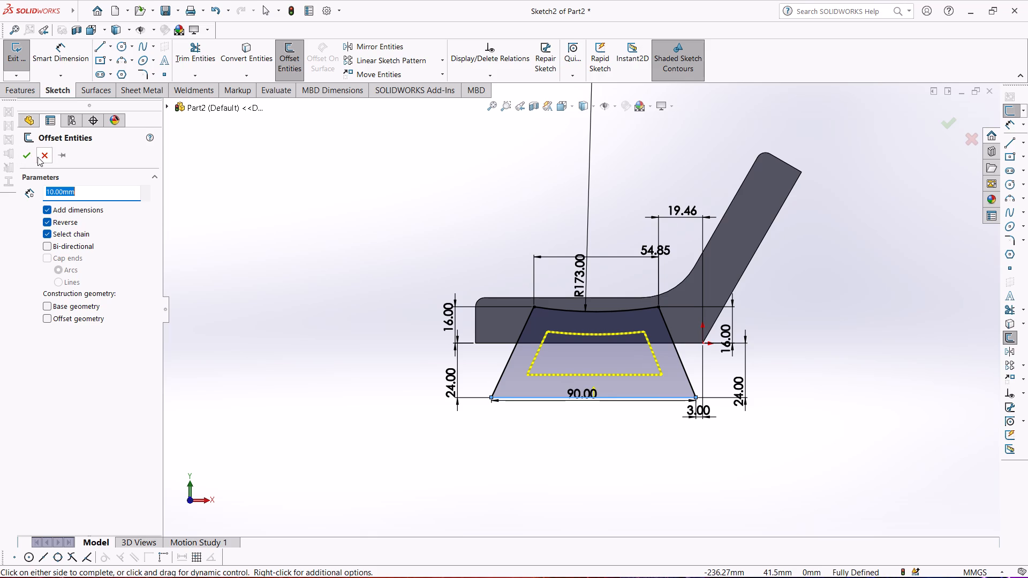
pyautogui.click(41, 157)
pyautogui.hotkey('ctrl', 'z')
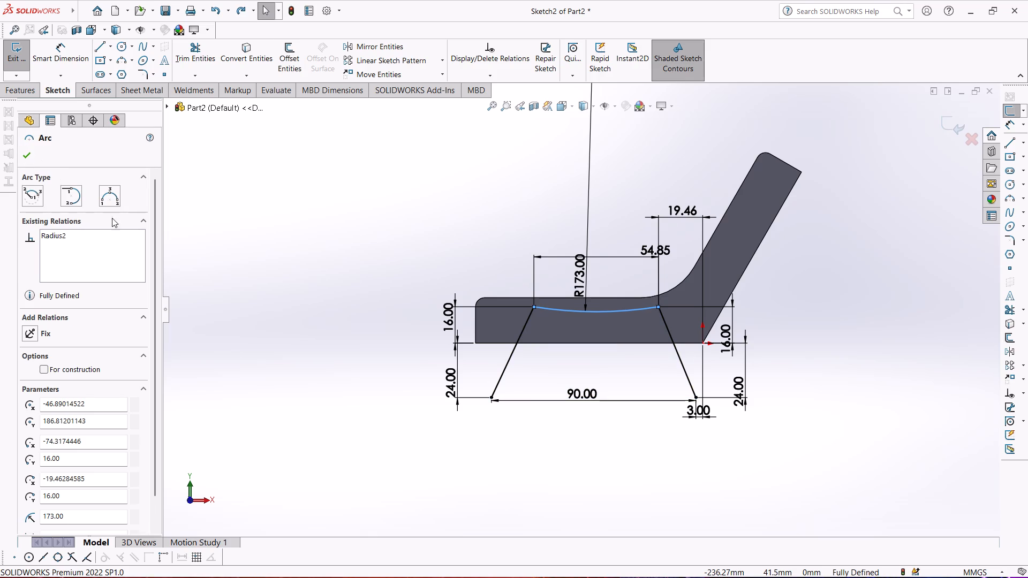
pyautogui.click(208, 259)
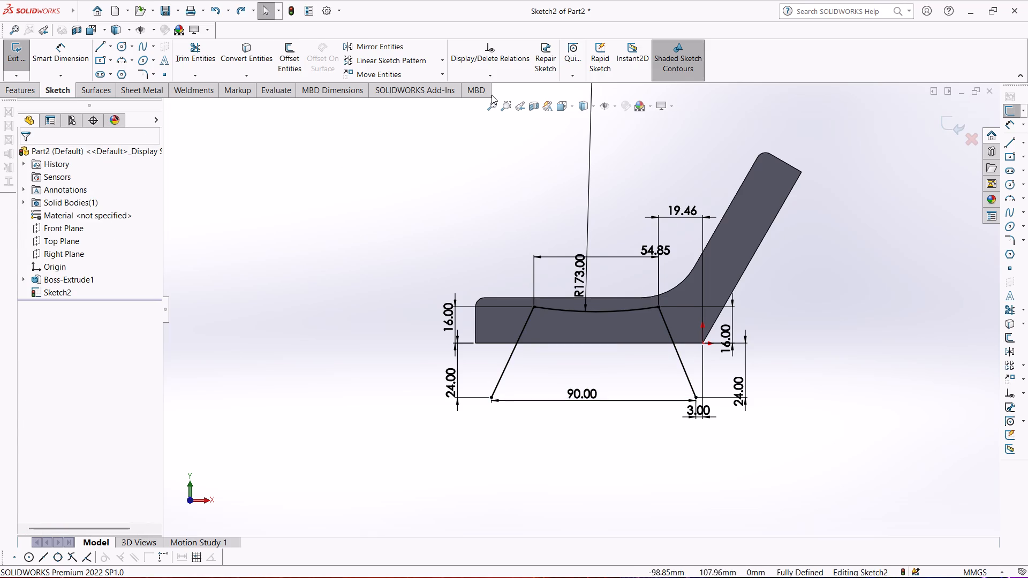
# Offset the open chain of leg lines and arc 10 mm inward using the reversed direction.
pyautogui.click(298, 49)
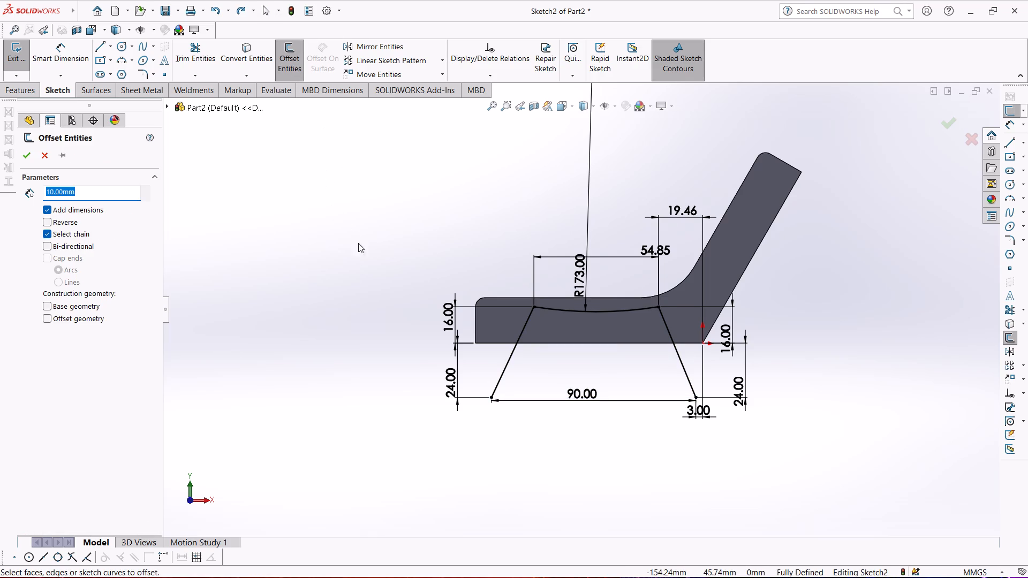
pyautogui.click(524, 328)
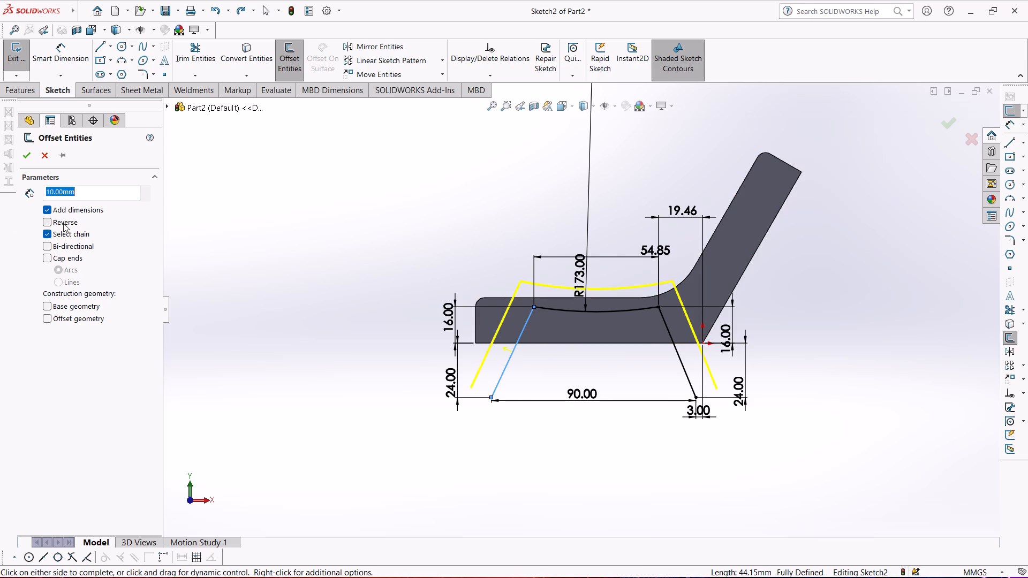
pyautogui.click(63, 223)
pyautogui.click(25, 152)
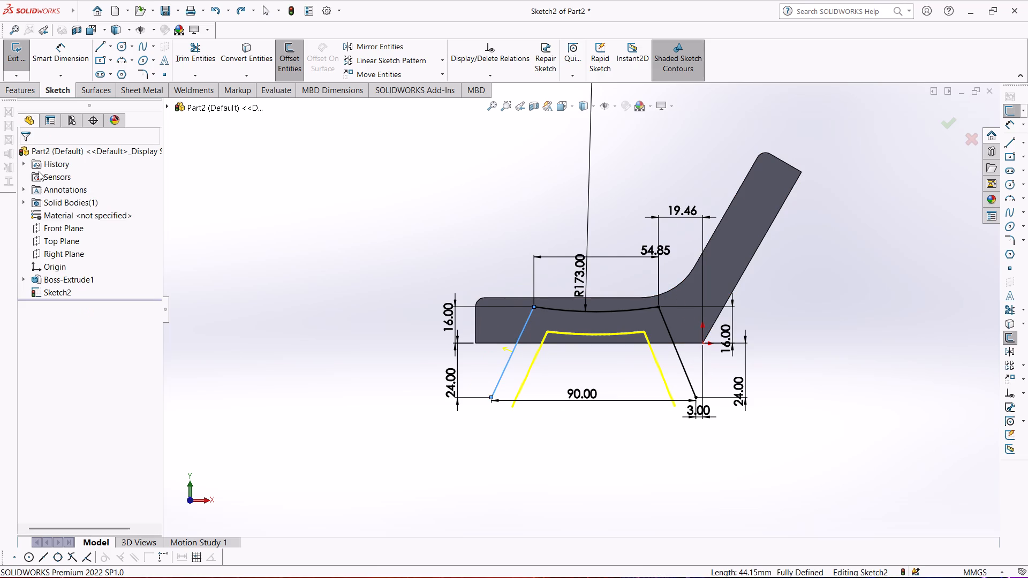
# Draw a line about 10.9 mm long from the outer front leg line's lower endpoint to the inner offset line.
pyautogui.click(100, 45)
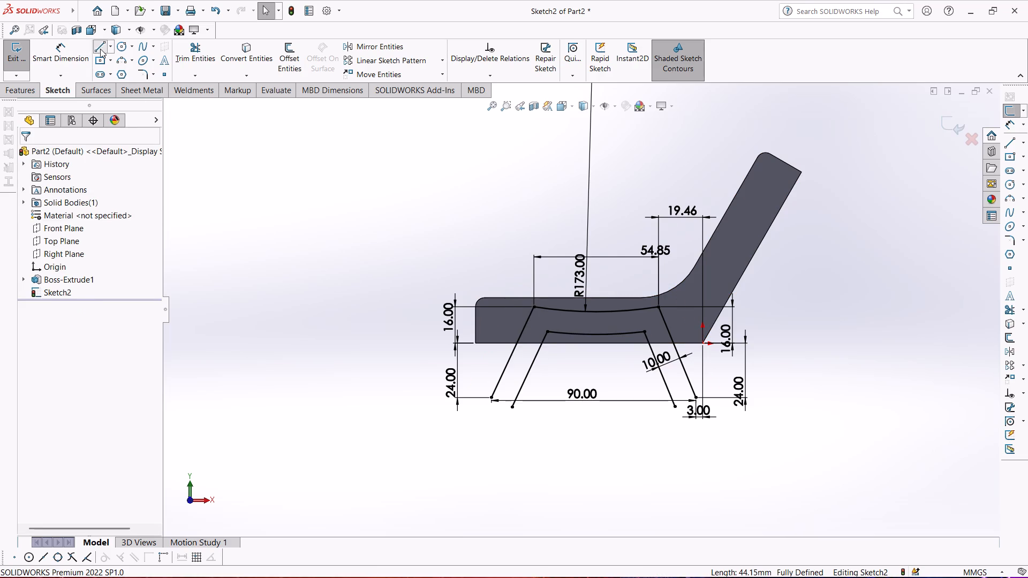
pyautogui.scroll(-6, 512, 402)
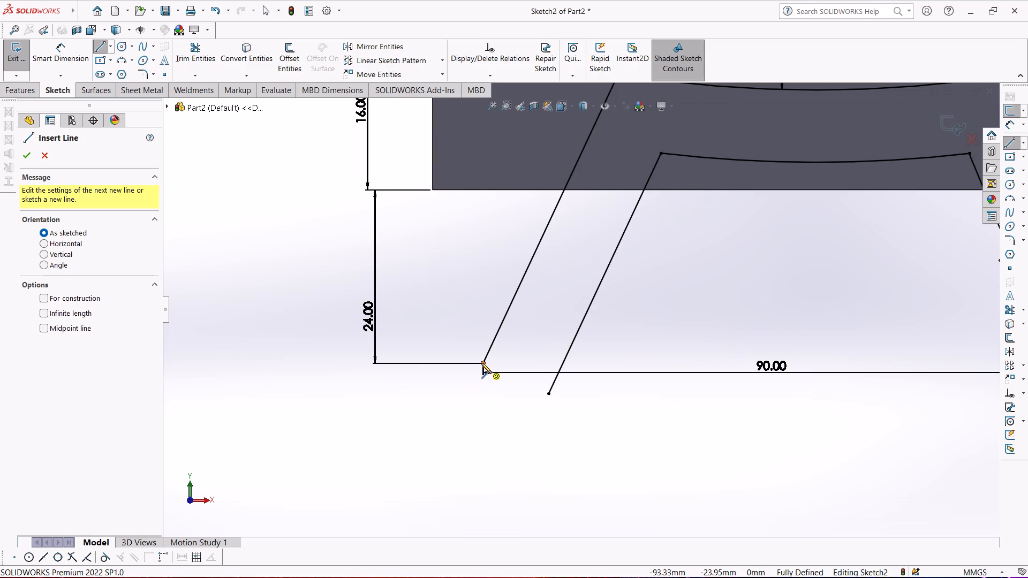
pyautogui.click(481, 363)
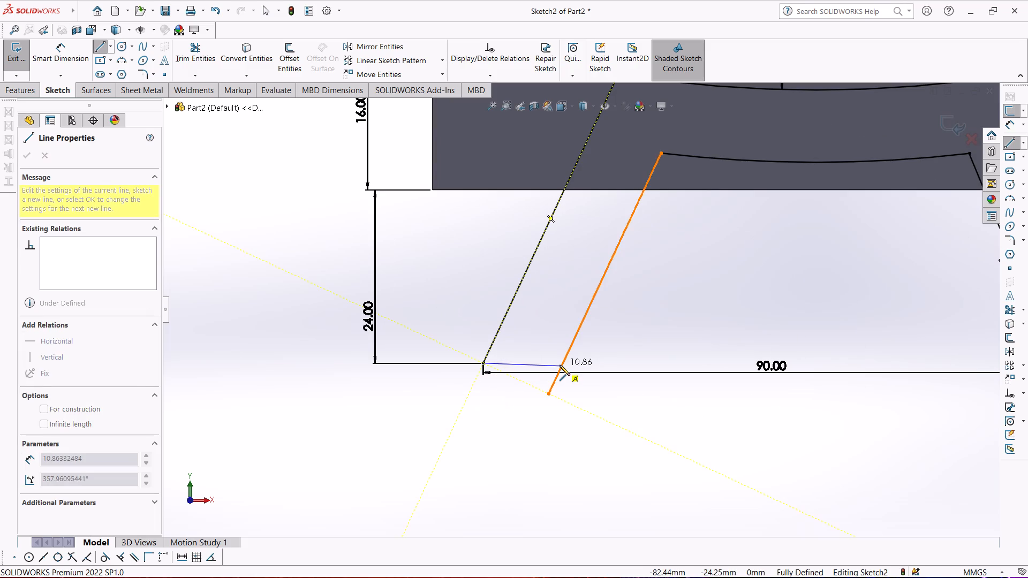
pyautogui.click(560, 365)
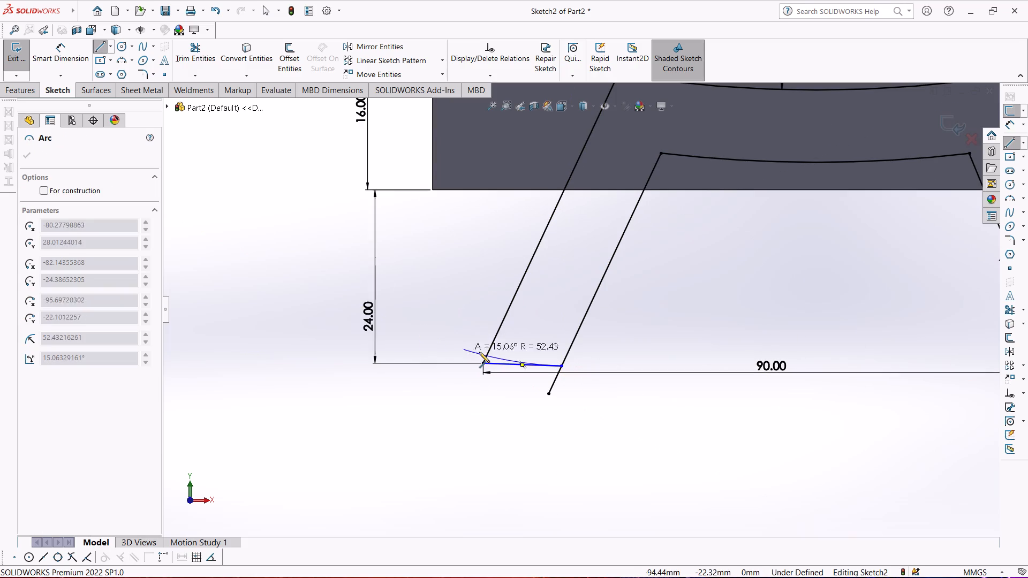
pyautogui.press('Escape')
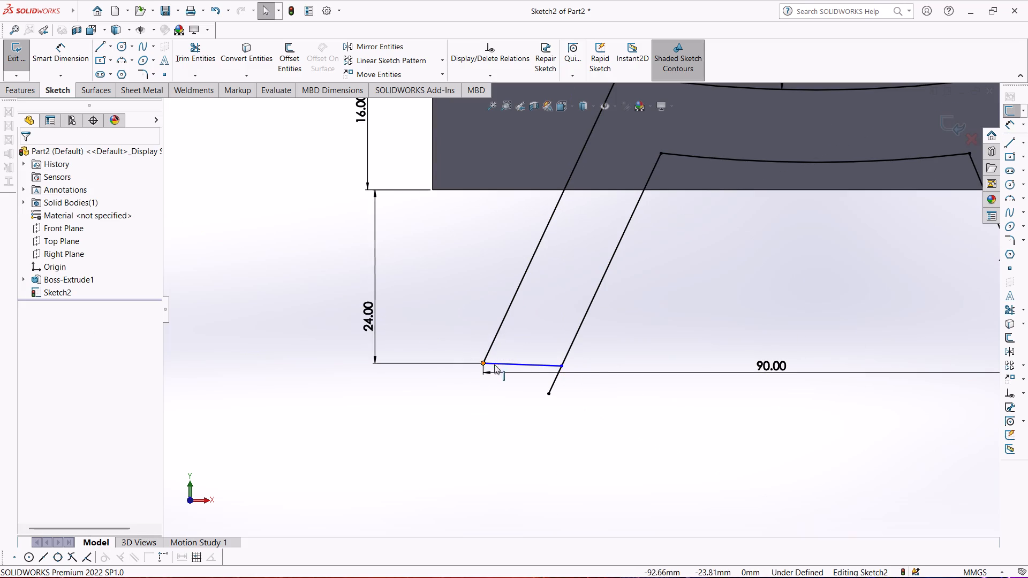
# Add a Horizontal relation to the line closing the bottom of the front leg.
pyautogui.click(512, 364)
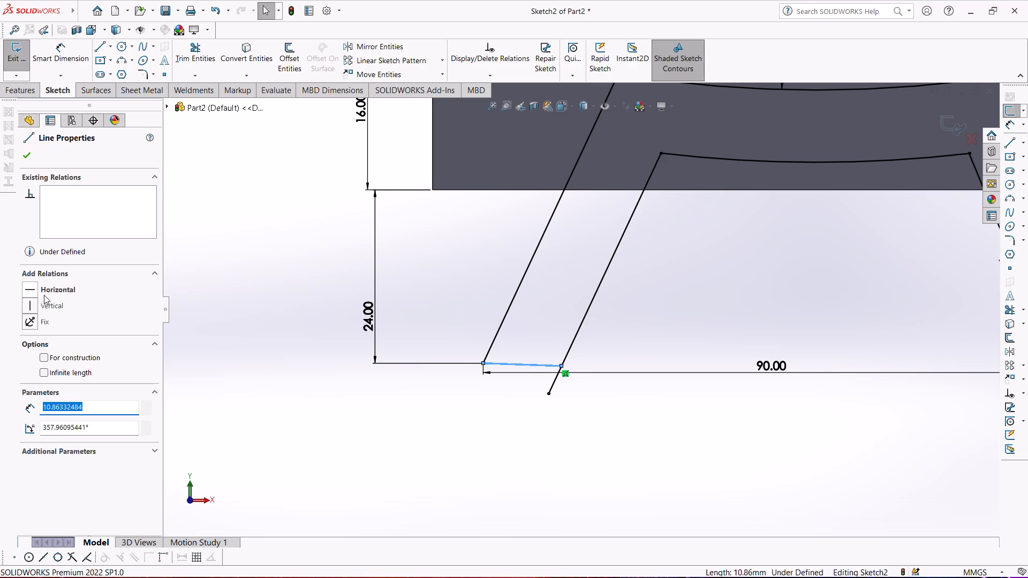
pyautogui.click(42, 292)
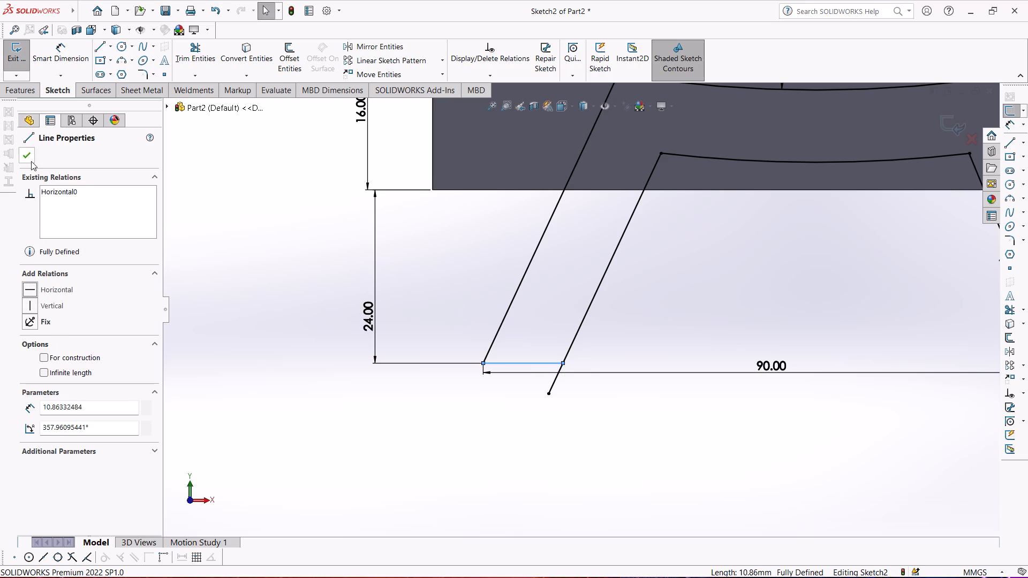
pyautogui.click(31, 159)
pyautogui.scroll(5, 505, 361)
pyautogui.click(464, 366)
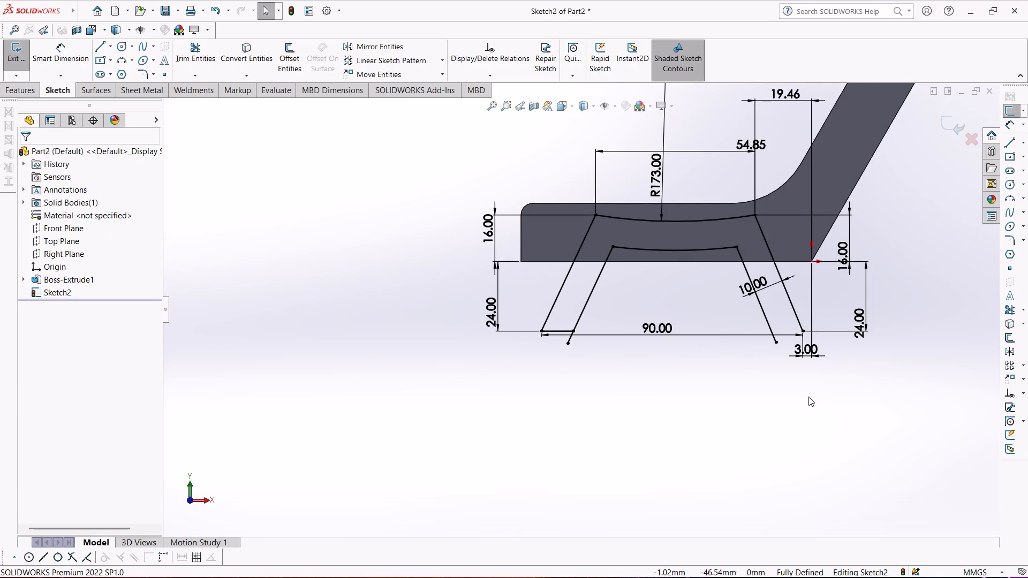
# Draw a horizontal line about 17 mm long from the outer rear leg line's lower endpoint, extending past the inner offset line.
pyautogui.press('Return')
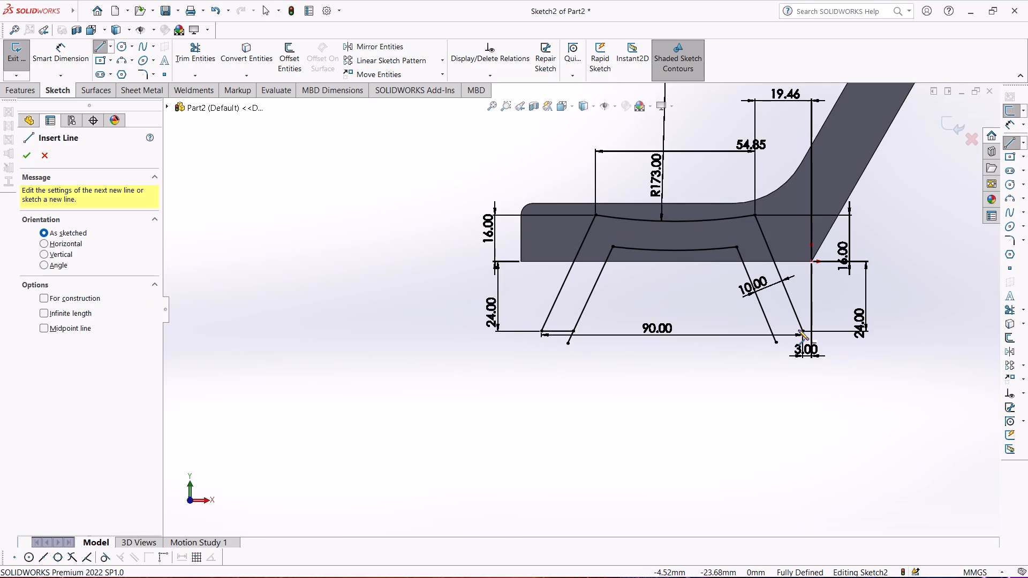
pyautogui.scroll(-6, 801, 328)
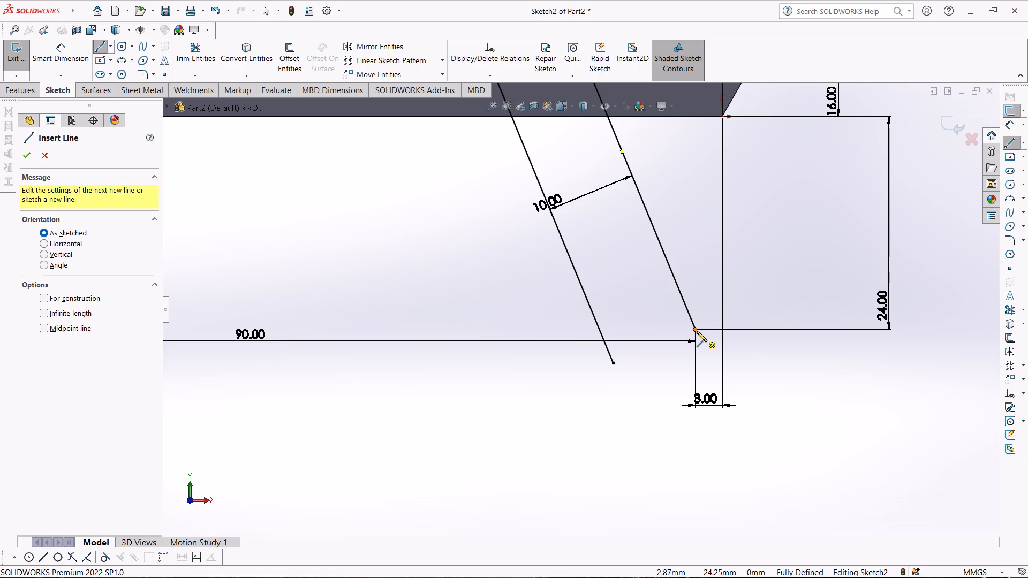
pyautogui.click(697, 331)
pyautogui.click(542, 331)
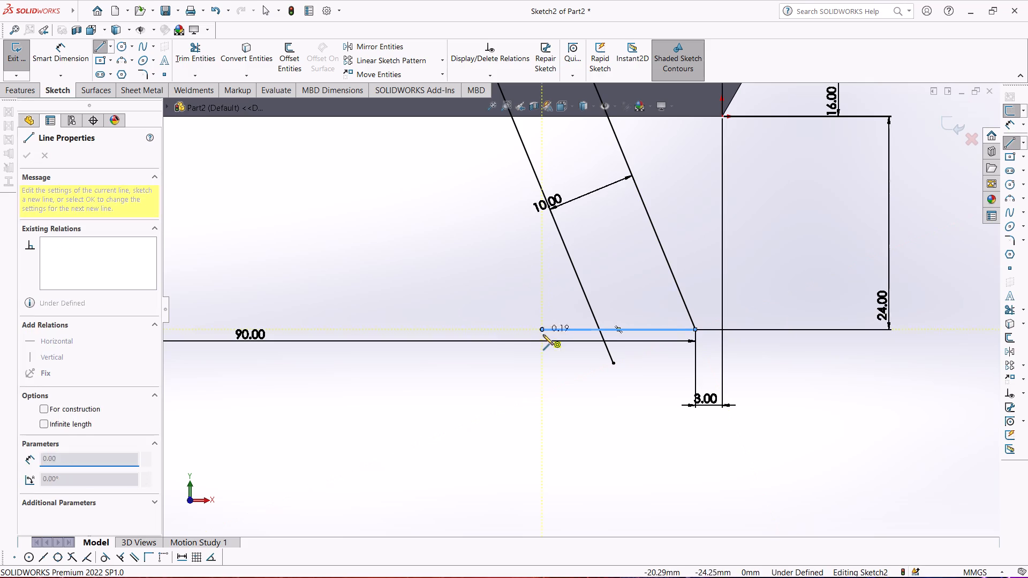
pyautogui.press('Escape')
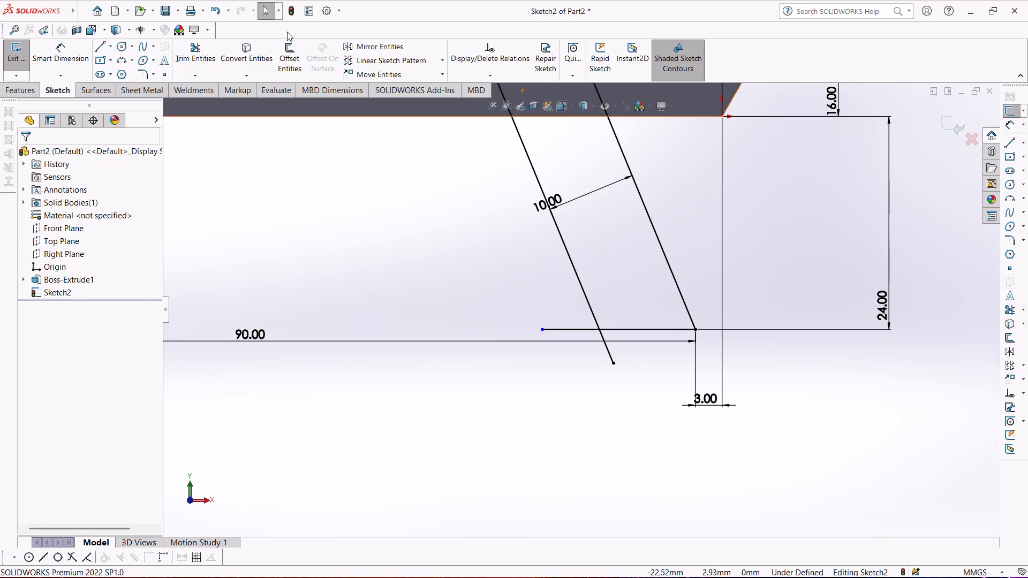
# Trim the overshooting line ends at the bottoms of the rear and front legs to close the profile, and exit the sketch.
pyautogui.click(187, 48)
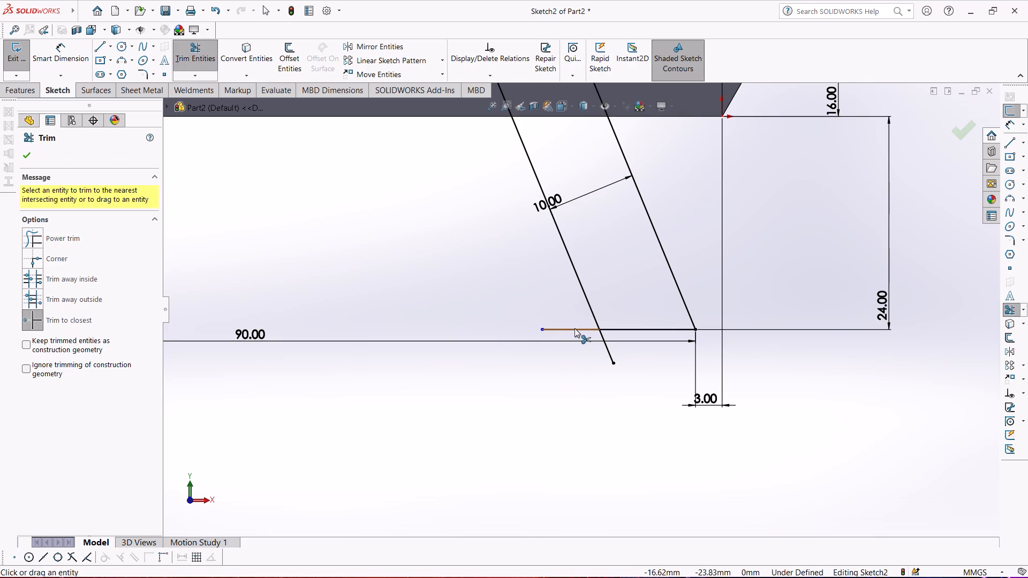
pyautogui.click(575, 328)
pyautogui.click(605, 343)
pyautogui.scroll(5, 540, 337)
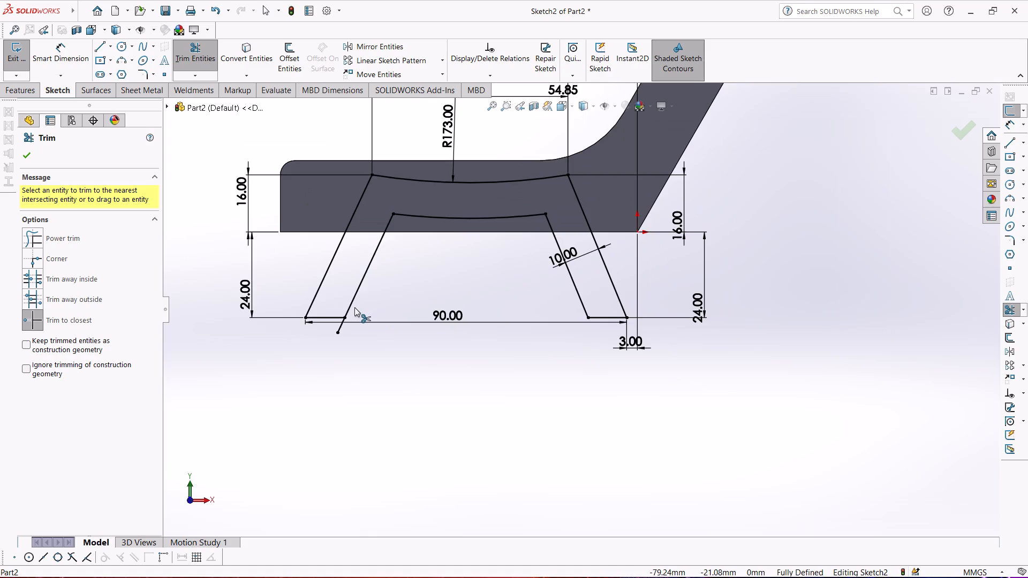
pyautogui.scroll(-5, 312, 299)
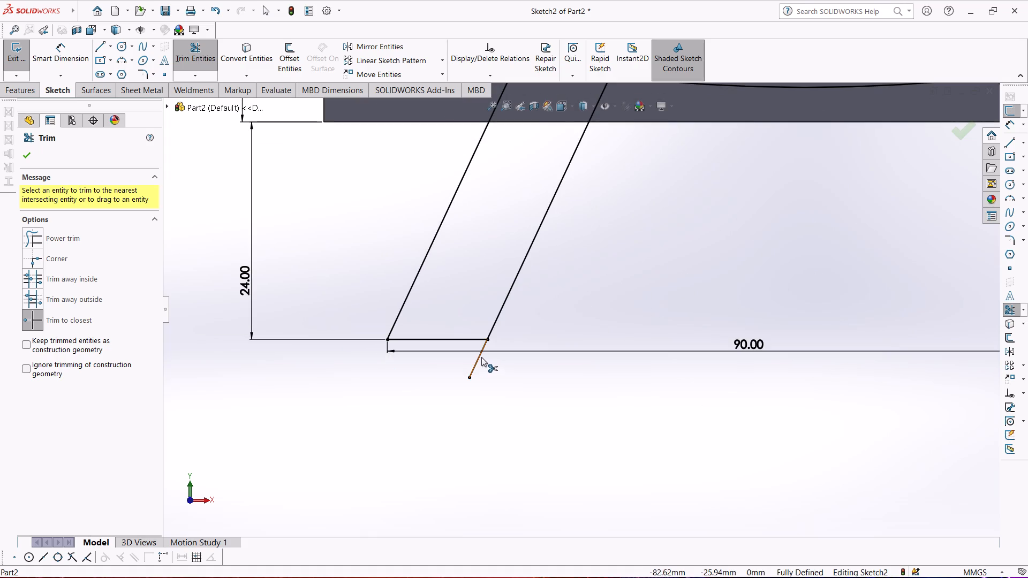
pyautogui.click(479, 355)
pyautogui.scroll(6, 479, 355)
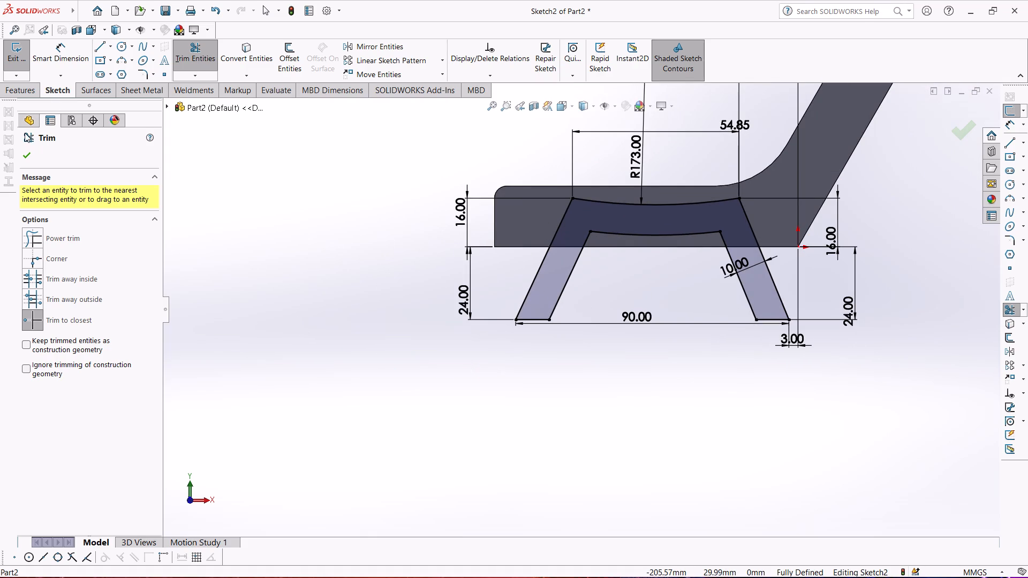
pyautogui.click(31, 154)
pyautogui.click(18, 57)
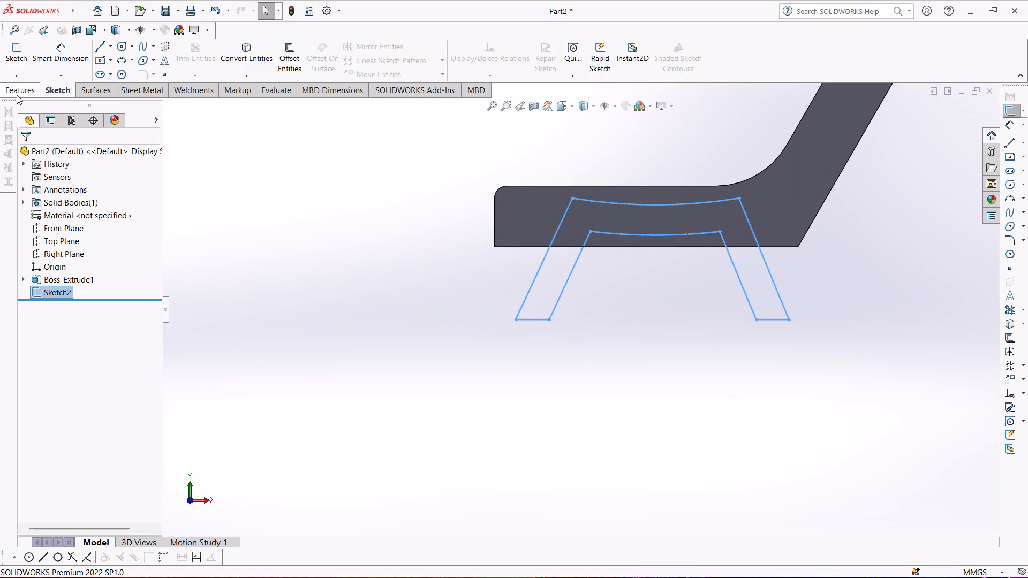
# Extrude the leg frame sketch outward from the seat's side face, Blind, 10 mm, with merged result.
pyautogui.click(17, 89)
pyautogui.click(21, 56)
pyautogui.moveTo(306, 269); pyautogui.dragTo(344, 298, button='middle')
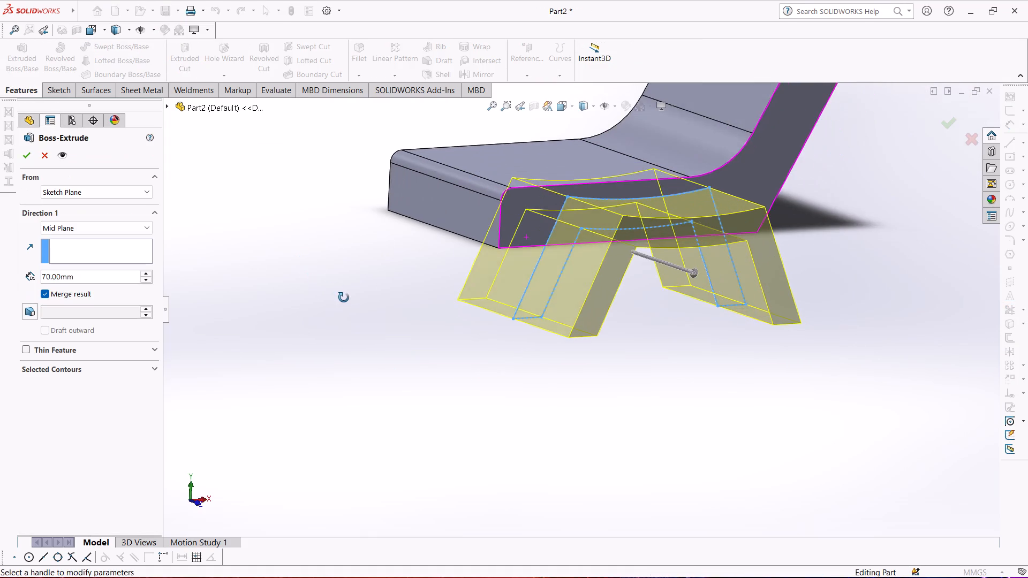
pyautogui.moveTo(344, 298); pyautogui.dragTo(359, 296, button='middle')
pyautogui.click(103, 222)
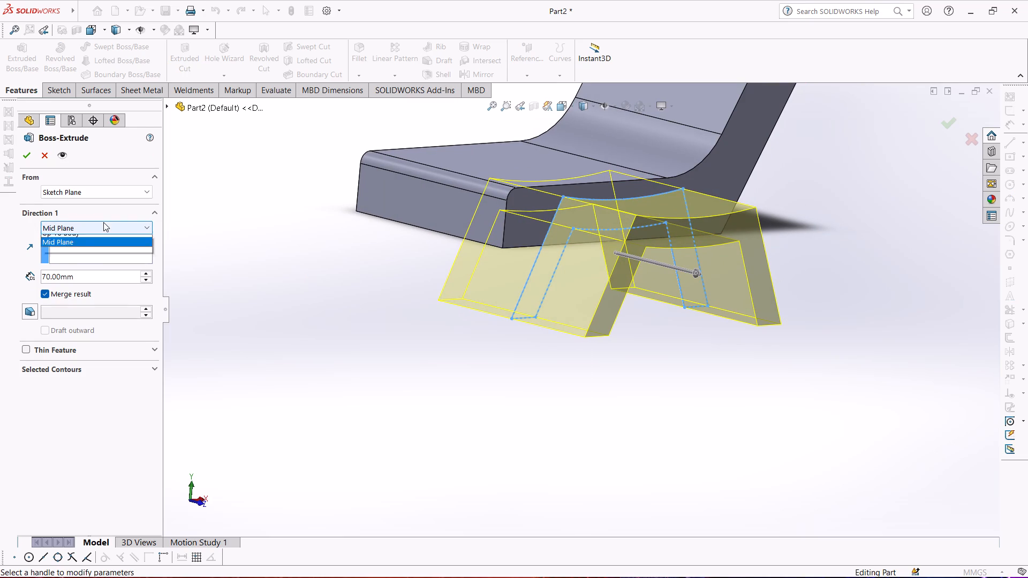
pyautogui.click(99, 235)
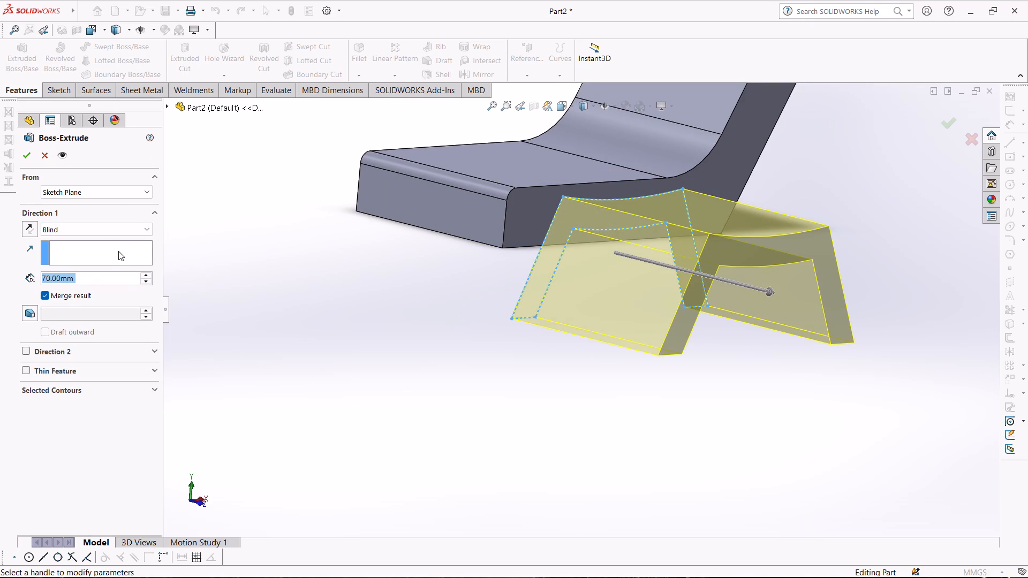
pyautogui.write('10')
pyautogui.press('Return')
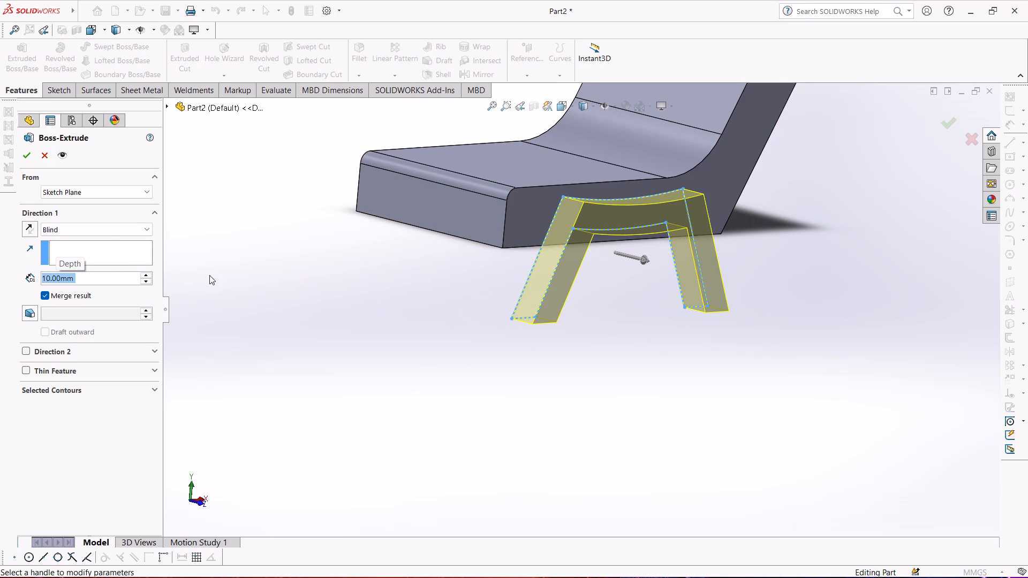
pyautogui.moveTo(218, 269); pyautogui.dragTo(250, 273, button='middle')
pyautogui.scroll(1, 224, 269)
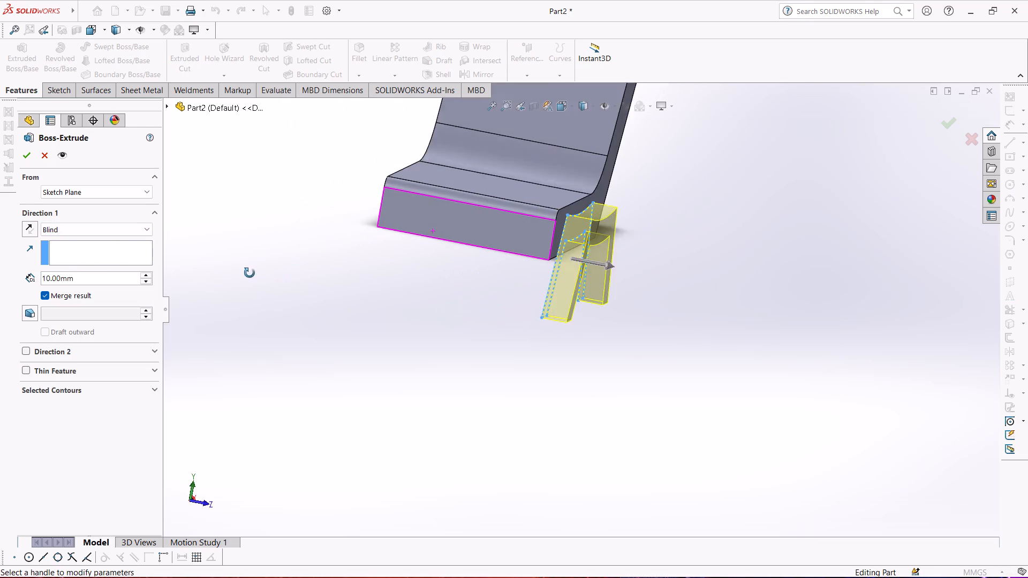
pyautogui.moveTo(250, 273); pyautogui.dragTo(248, 273, button='middle')
pyautogui.click(27, 150)
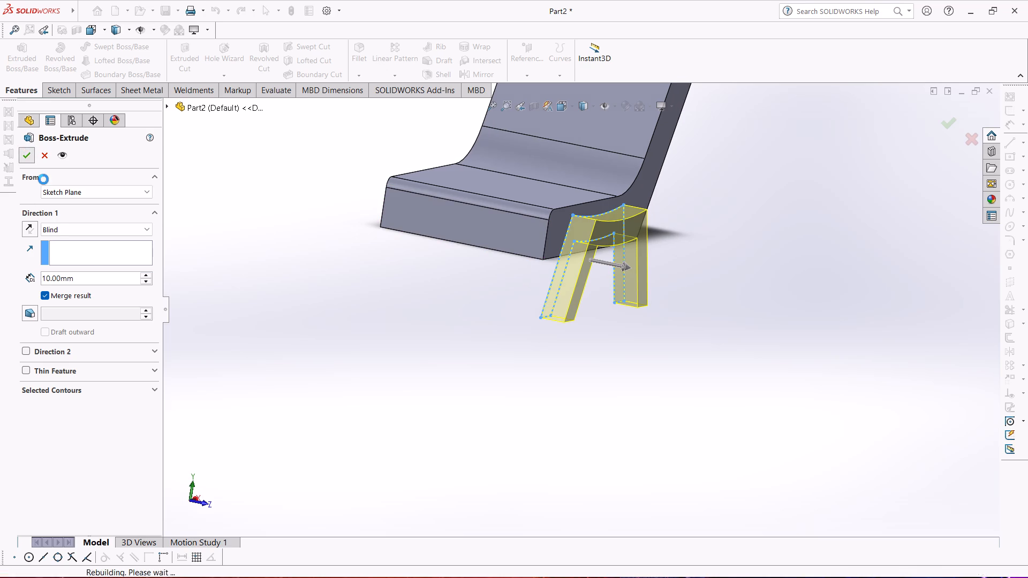
# Mirror the extruded leg frame about the Front Plane to the opposite side of the seat.
pyautogui.moveTo(355, 333); pyautogui.dragTo(356, 301, button='middle')
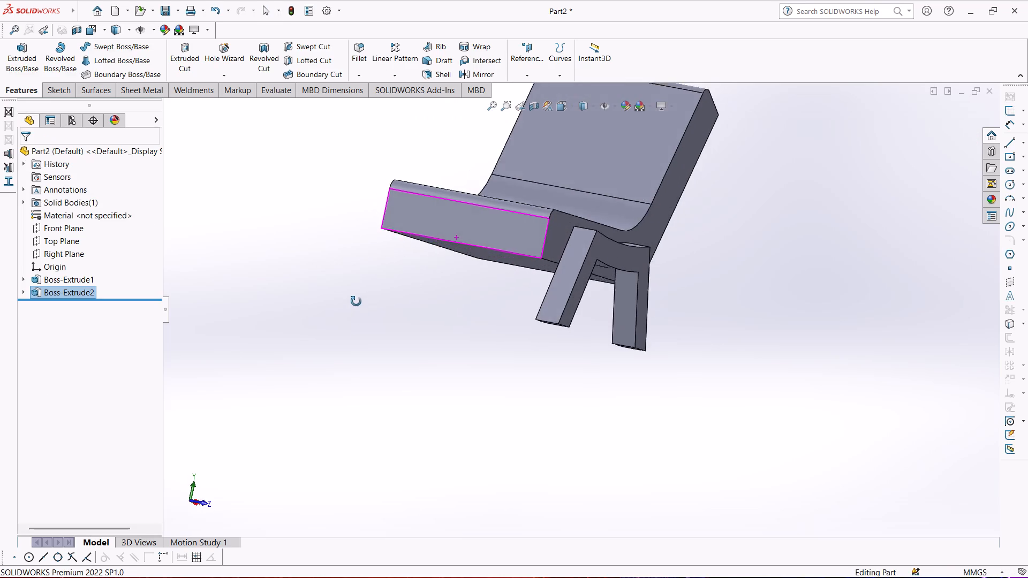
pyautogui.moveTo(356, 301); pyautogui.dragTo(382, 331, button='middle')
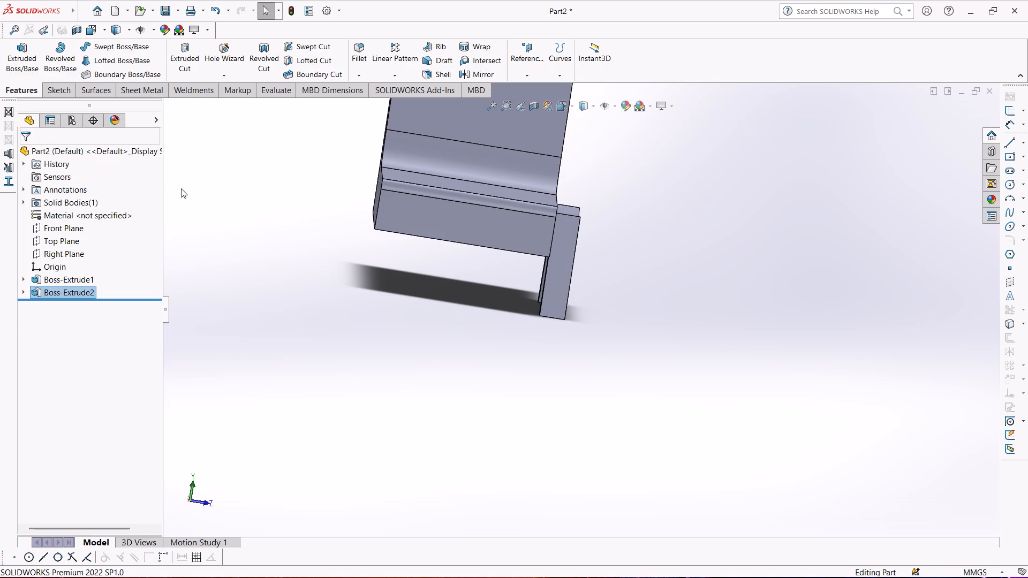
pyautogui.click(464, 72)
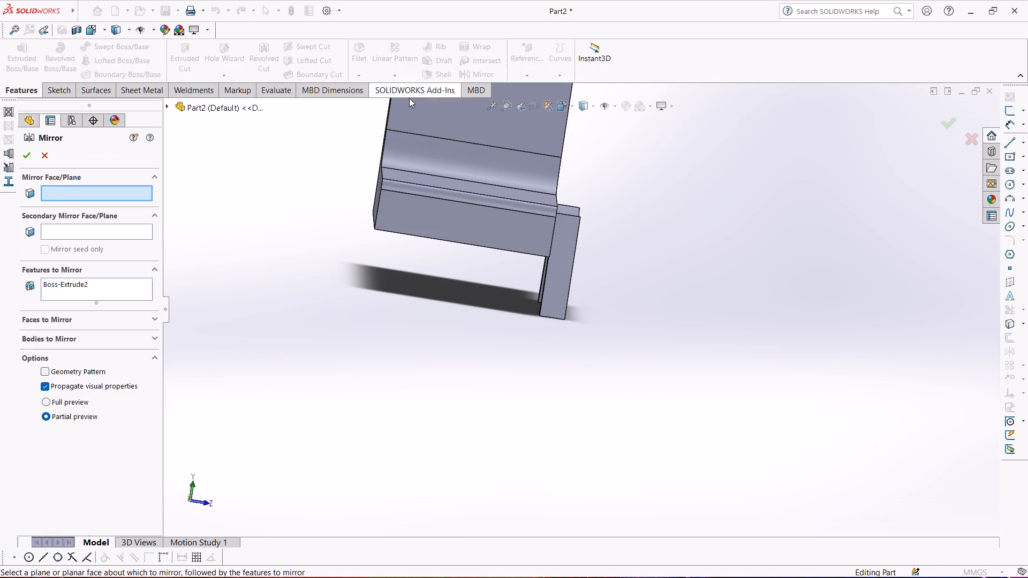
pyautogui.click(214, 107)
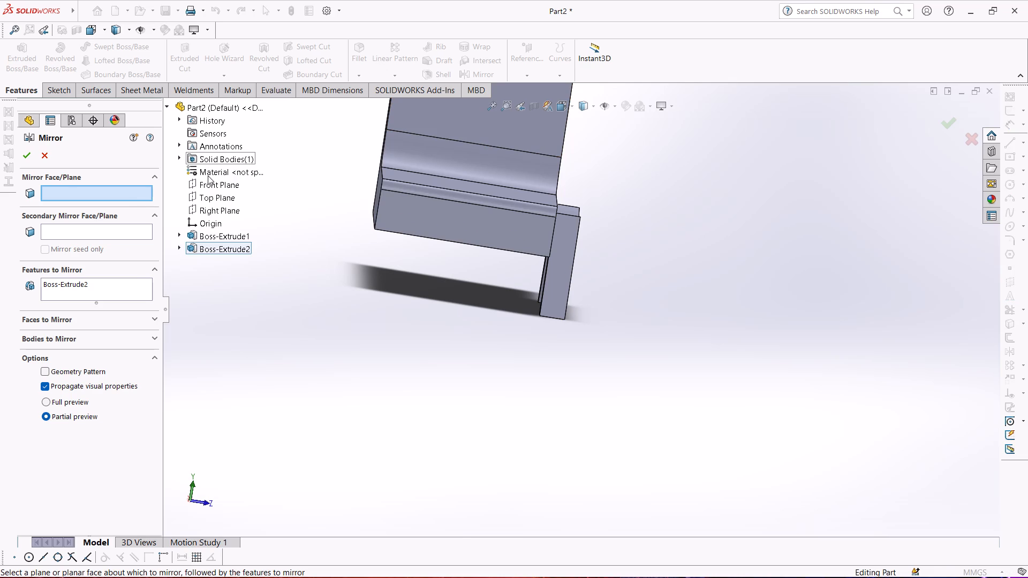
pyautogui.click(208, 187)
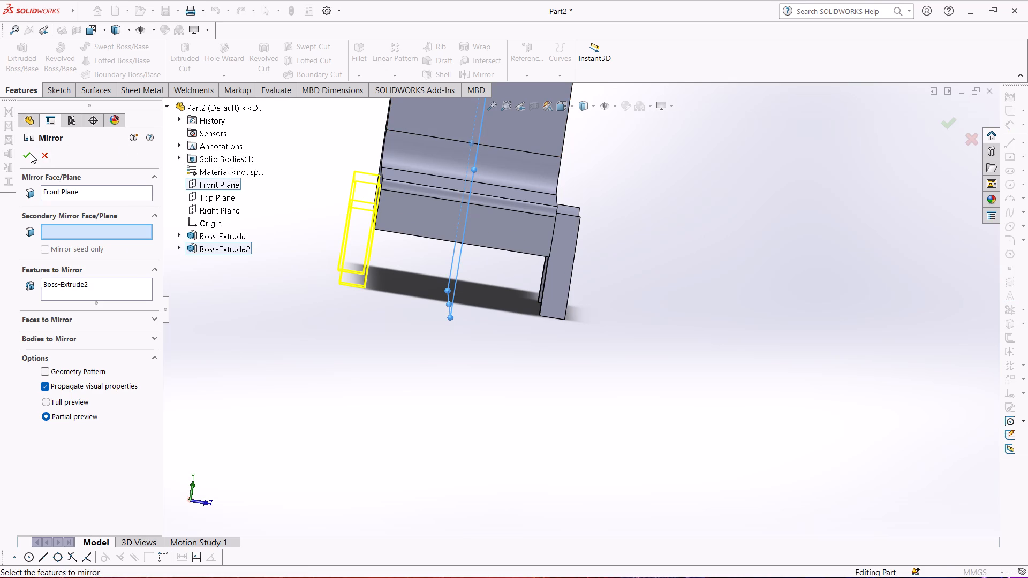
pyautogui.click(31, 154)
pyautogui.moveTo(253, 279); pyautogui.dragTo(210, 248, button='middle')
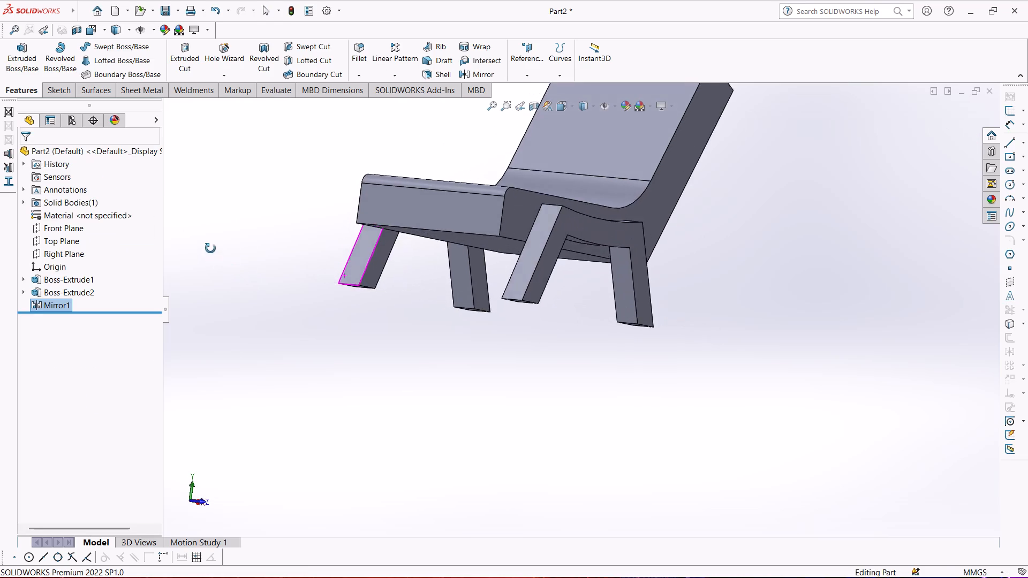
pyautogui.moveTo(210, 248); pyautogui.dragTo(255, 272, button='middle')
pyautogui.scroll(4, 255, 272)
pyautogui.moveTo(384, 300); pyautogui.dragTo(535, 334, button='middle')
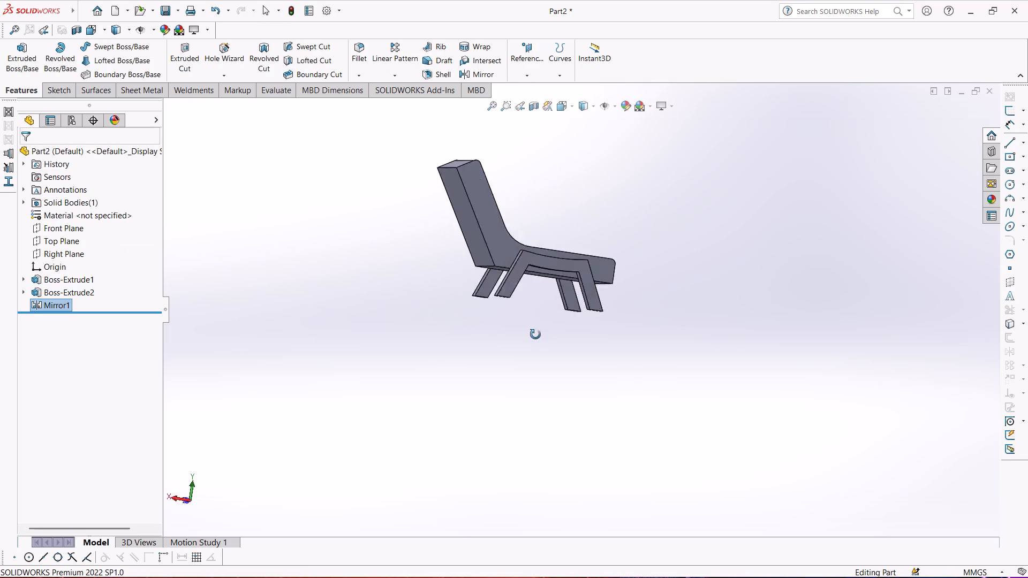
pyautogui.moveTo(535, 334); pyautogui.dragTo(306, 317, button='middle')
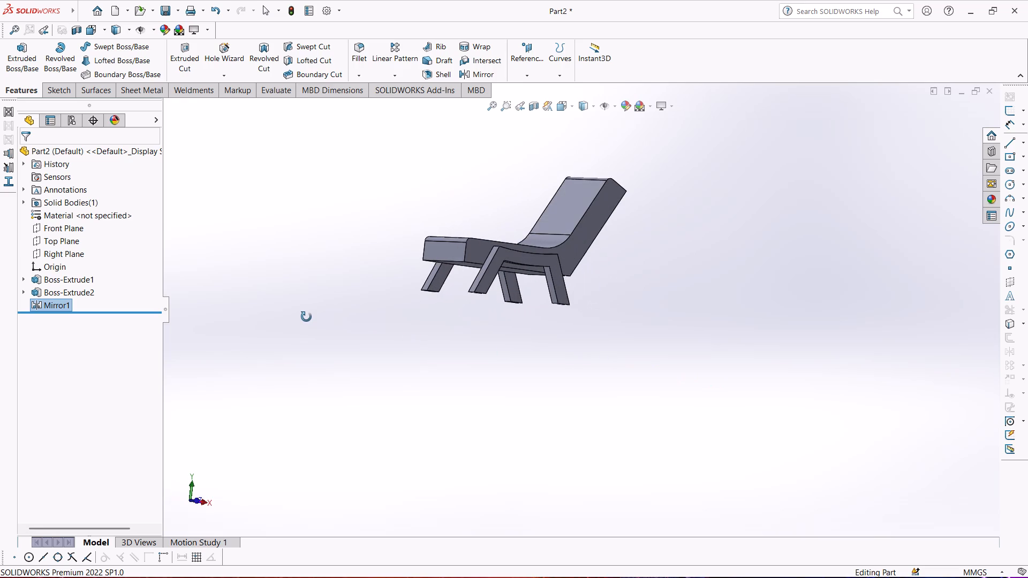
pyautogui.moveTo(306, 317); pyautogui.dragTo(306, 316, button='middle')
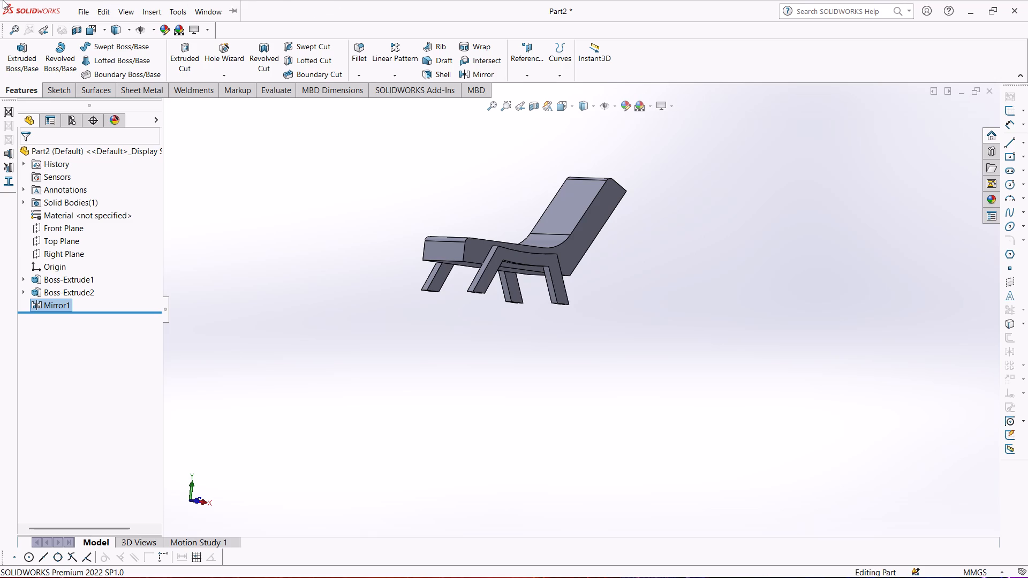
# Fillet the seat's top face with a symmetric 10 mm radius and tangent propagation, rounding the seat and backrest outline.
pyautogui.scroll(-5, 499, 255)
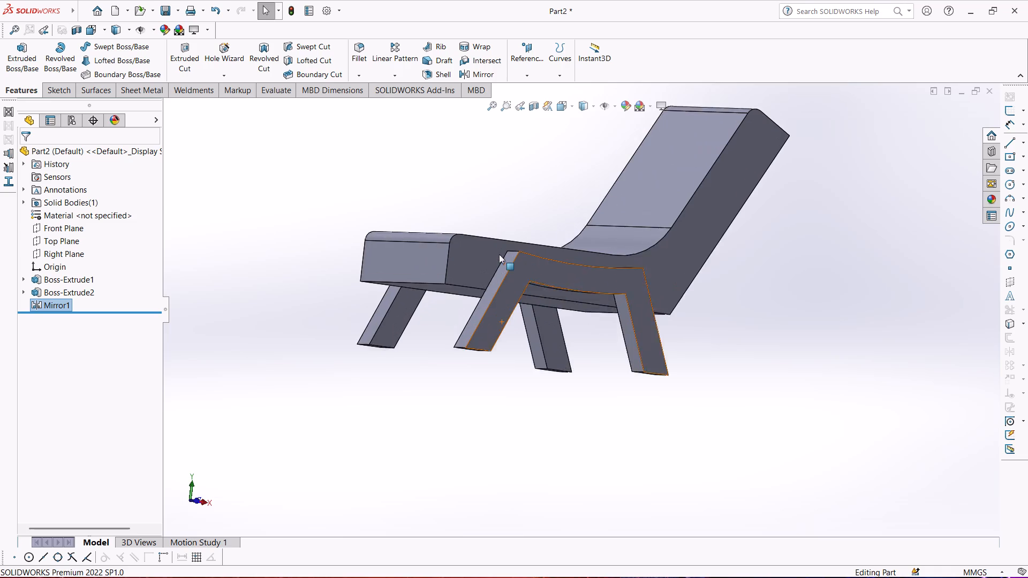
pyautogui.moveTo(501, 246); pyautogui.dragTo(468, 363, button='middle')
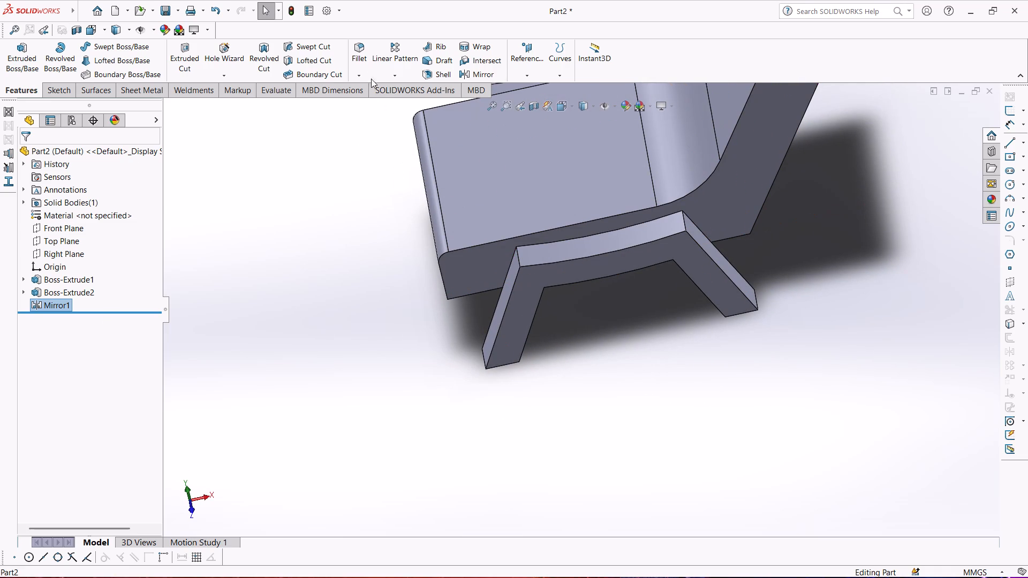
pyautogui.click(354, 56)
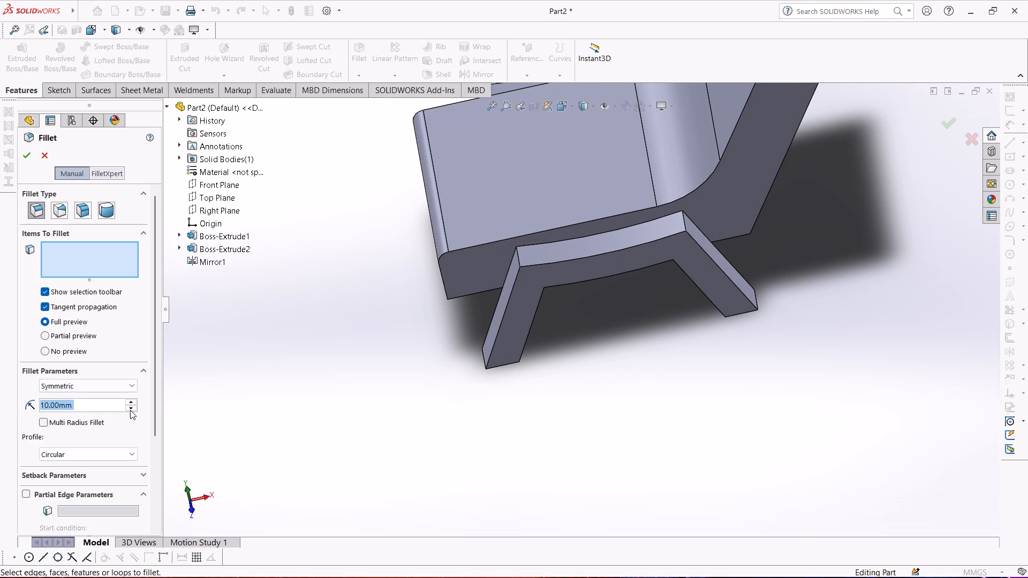
pyautogui.click(580, 221)
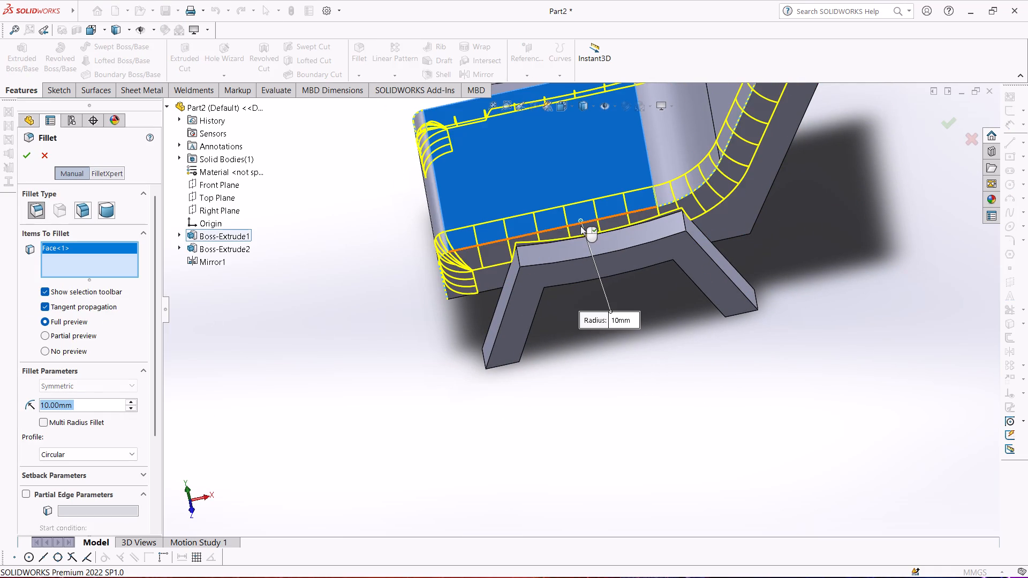
pyautogui.moveTo(325, 235); pyautogui.dragTo(415, 188, button='middle')
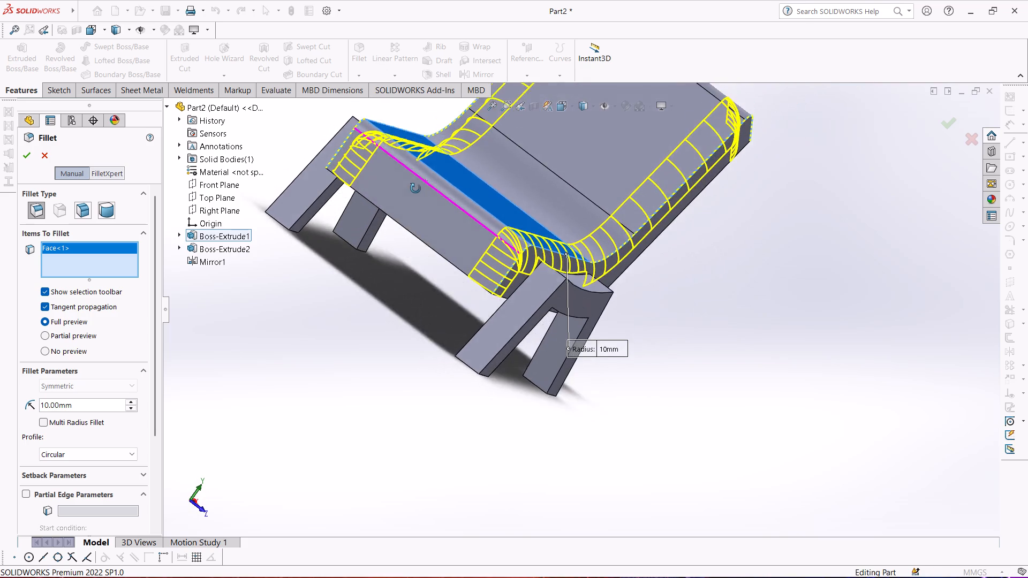
pyautogui.moveTo(415, 188); pyautogui.dragTo(418, 164, button='middle')
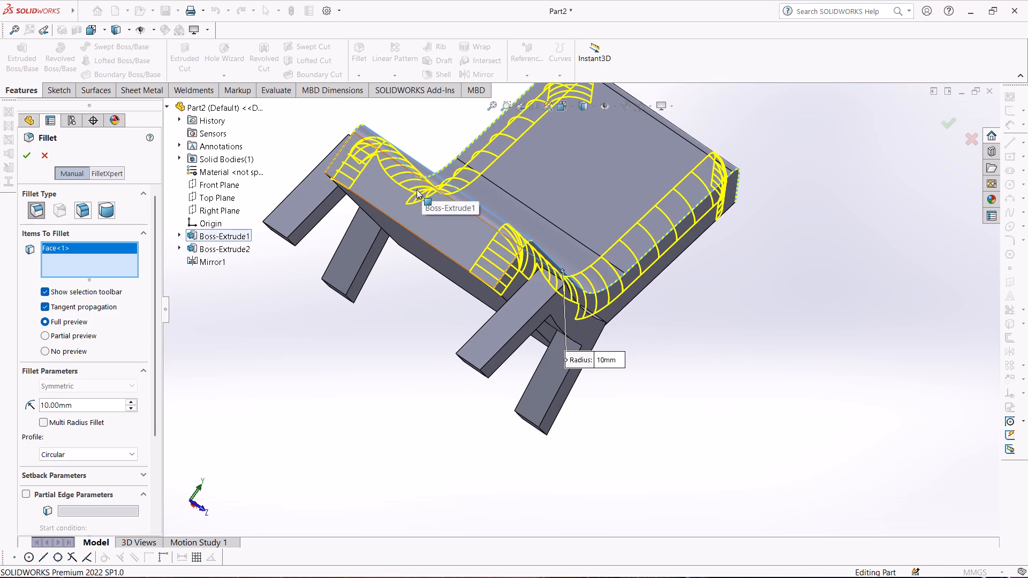
pyautogui.click(29, 154)
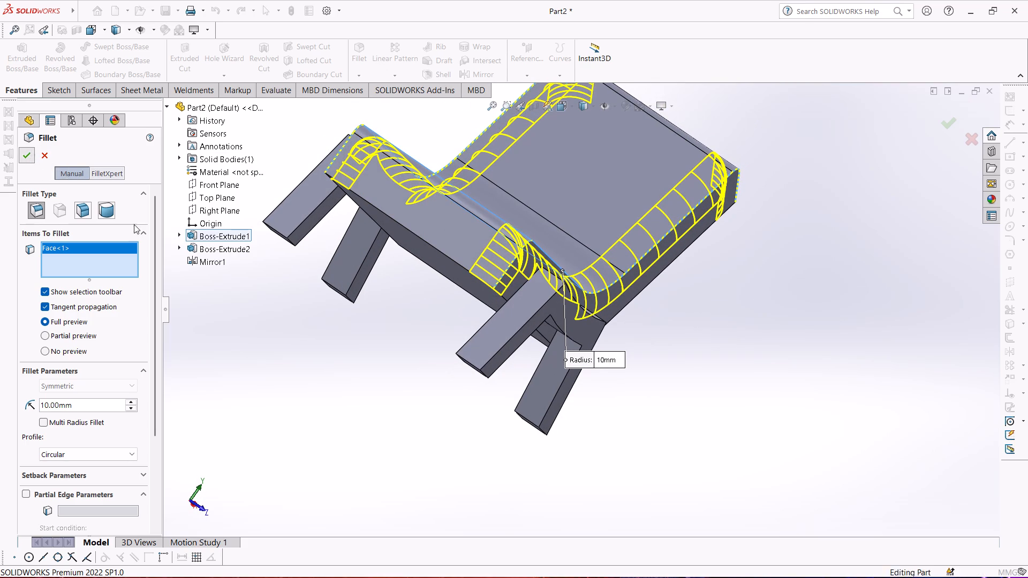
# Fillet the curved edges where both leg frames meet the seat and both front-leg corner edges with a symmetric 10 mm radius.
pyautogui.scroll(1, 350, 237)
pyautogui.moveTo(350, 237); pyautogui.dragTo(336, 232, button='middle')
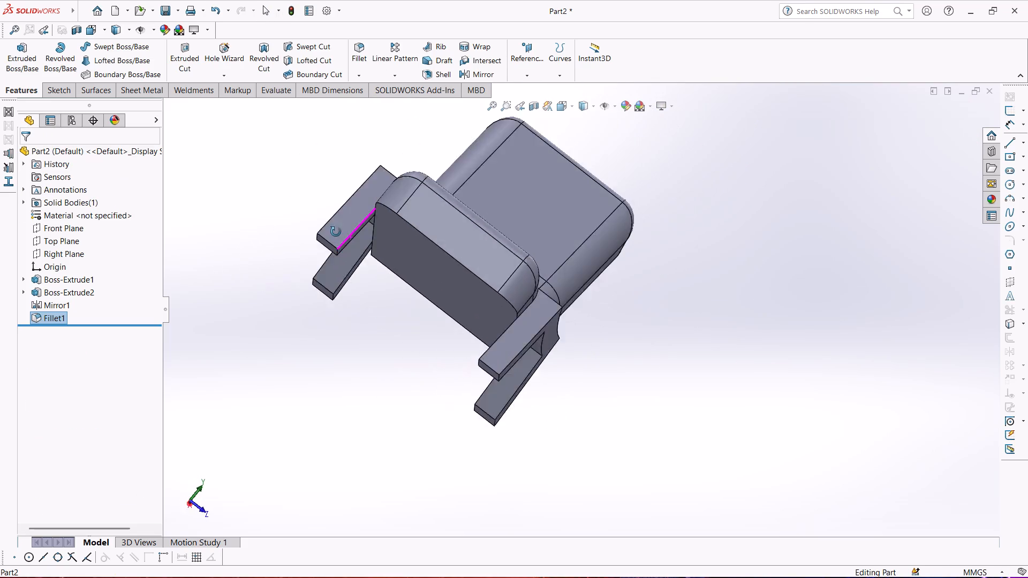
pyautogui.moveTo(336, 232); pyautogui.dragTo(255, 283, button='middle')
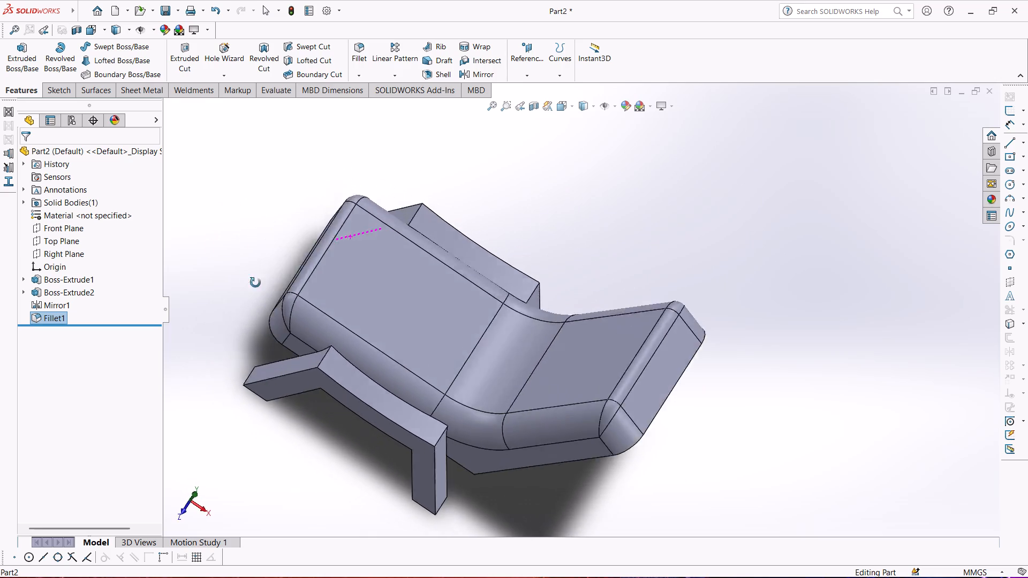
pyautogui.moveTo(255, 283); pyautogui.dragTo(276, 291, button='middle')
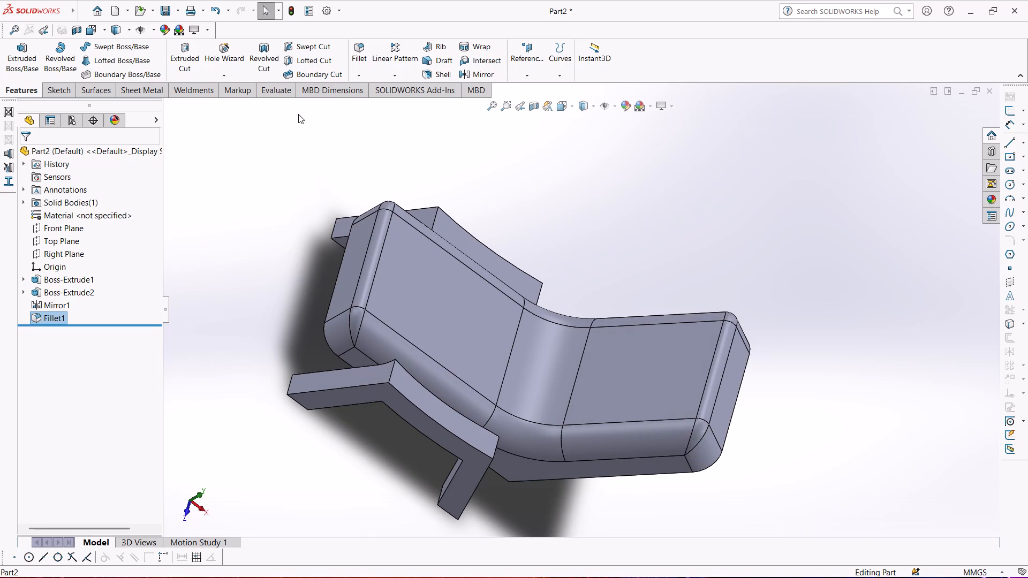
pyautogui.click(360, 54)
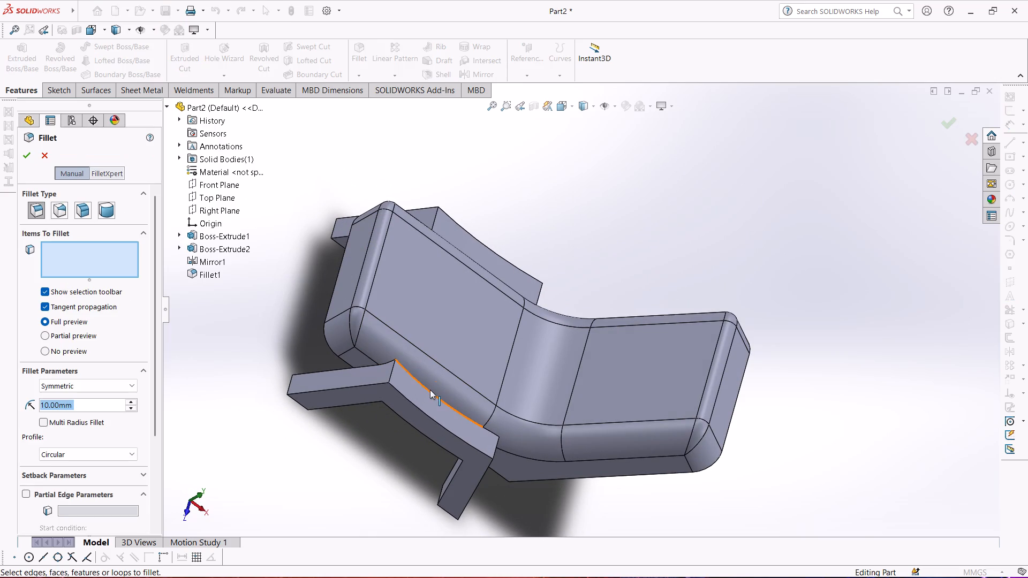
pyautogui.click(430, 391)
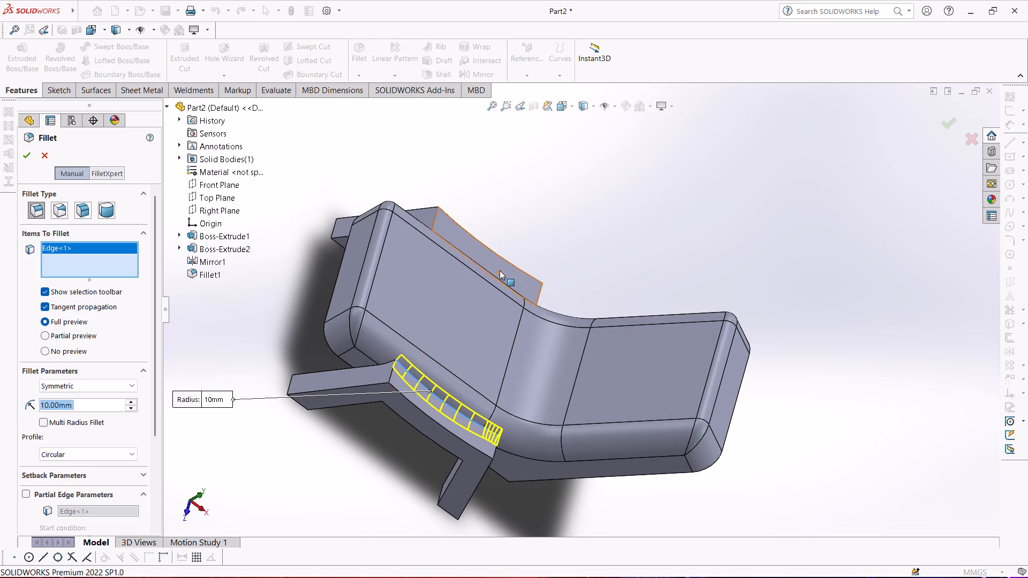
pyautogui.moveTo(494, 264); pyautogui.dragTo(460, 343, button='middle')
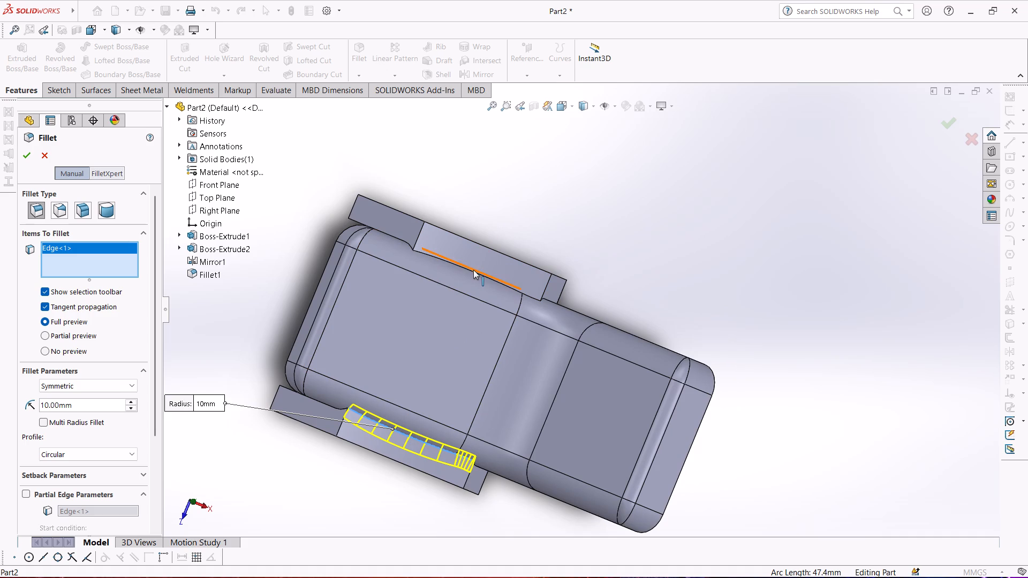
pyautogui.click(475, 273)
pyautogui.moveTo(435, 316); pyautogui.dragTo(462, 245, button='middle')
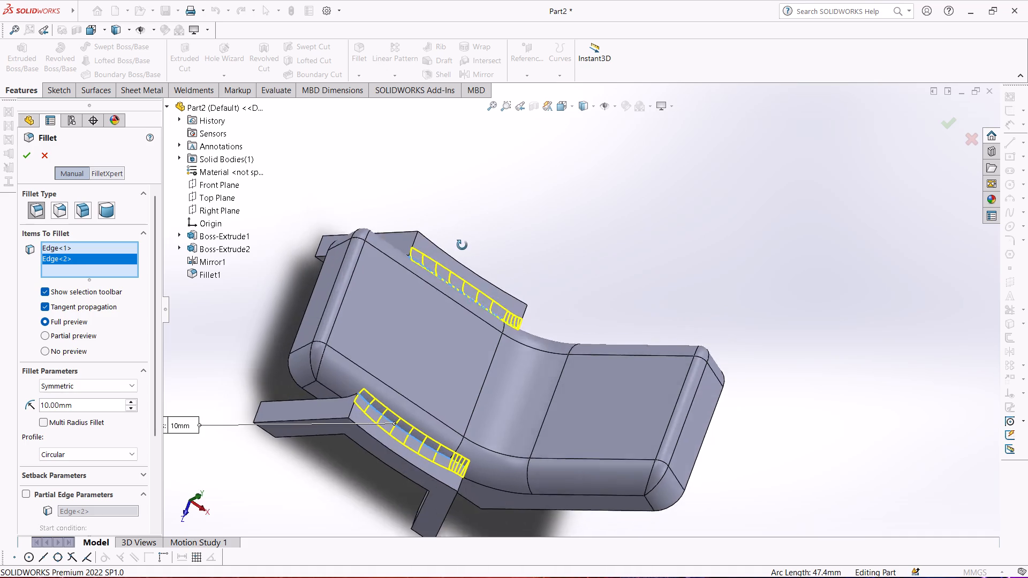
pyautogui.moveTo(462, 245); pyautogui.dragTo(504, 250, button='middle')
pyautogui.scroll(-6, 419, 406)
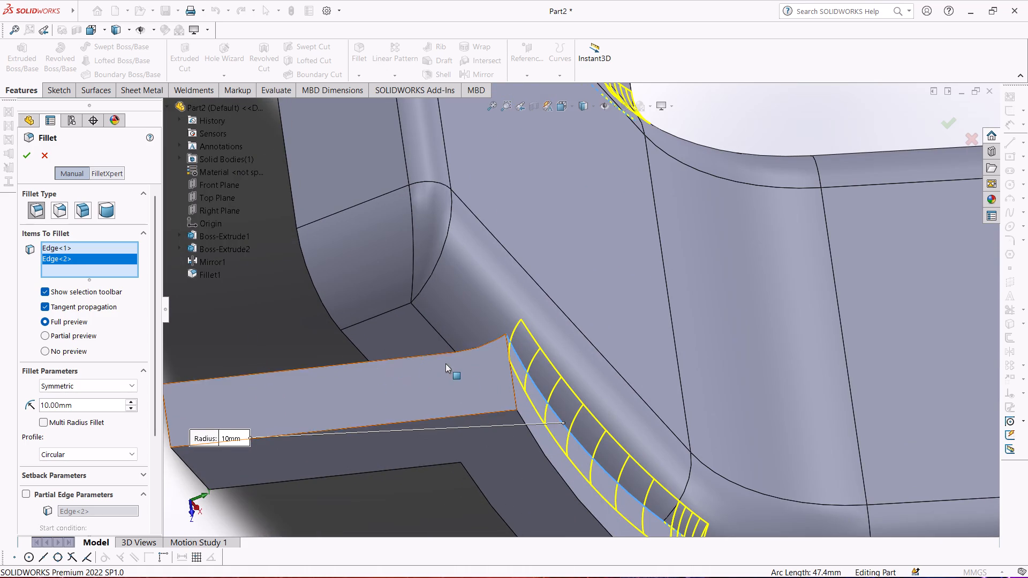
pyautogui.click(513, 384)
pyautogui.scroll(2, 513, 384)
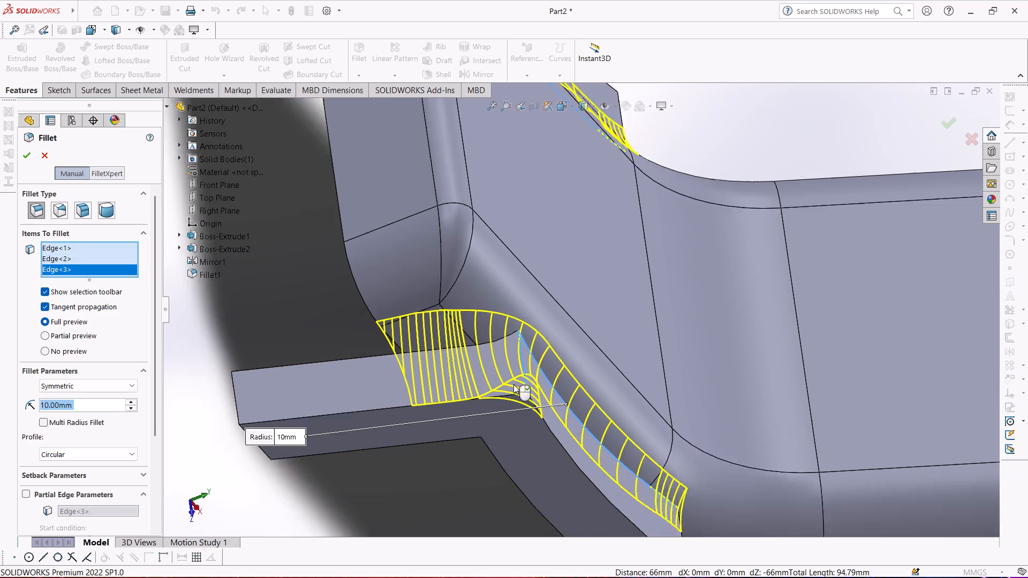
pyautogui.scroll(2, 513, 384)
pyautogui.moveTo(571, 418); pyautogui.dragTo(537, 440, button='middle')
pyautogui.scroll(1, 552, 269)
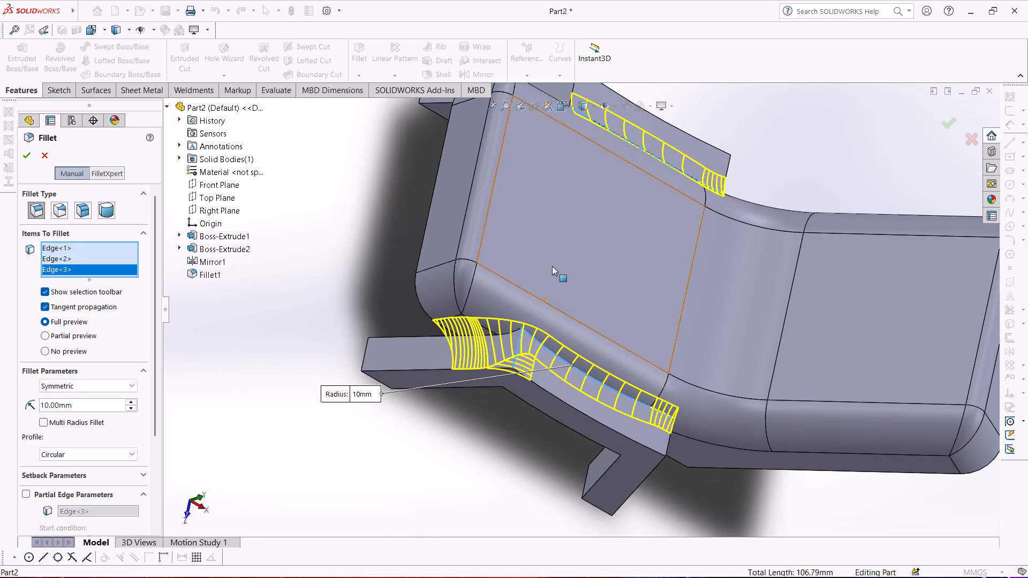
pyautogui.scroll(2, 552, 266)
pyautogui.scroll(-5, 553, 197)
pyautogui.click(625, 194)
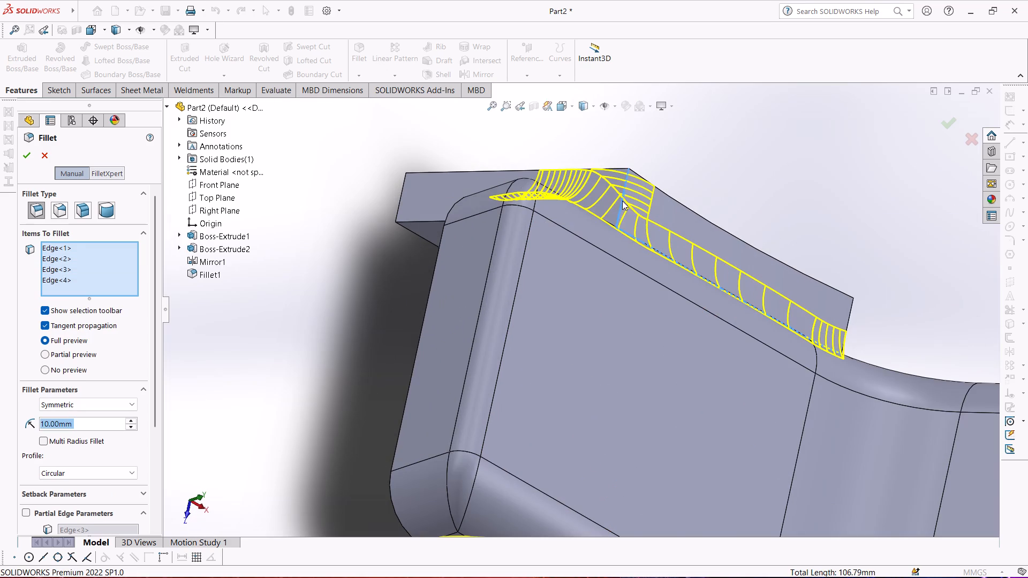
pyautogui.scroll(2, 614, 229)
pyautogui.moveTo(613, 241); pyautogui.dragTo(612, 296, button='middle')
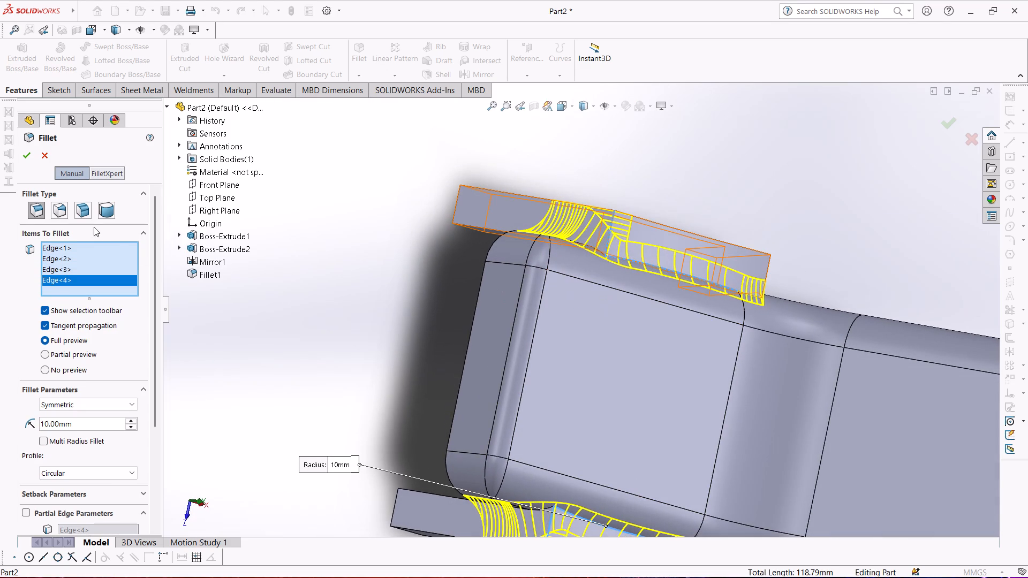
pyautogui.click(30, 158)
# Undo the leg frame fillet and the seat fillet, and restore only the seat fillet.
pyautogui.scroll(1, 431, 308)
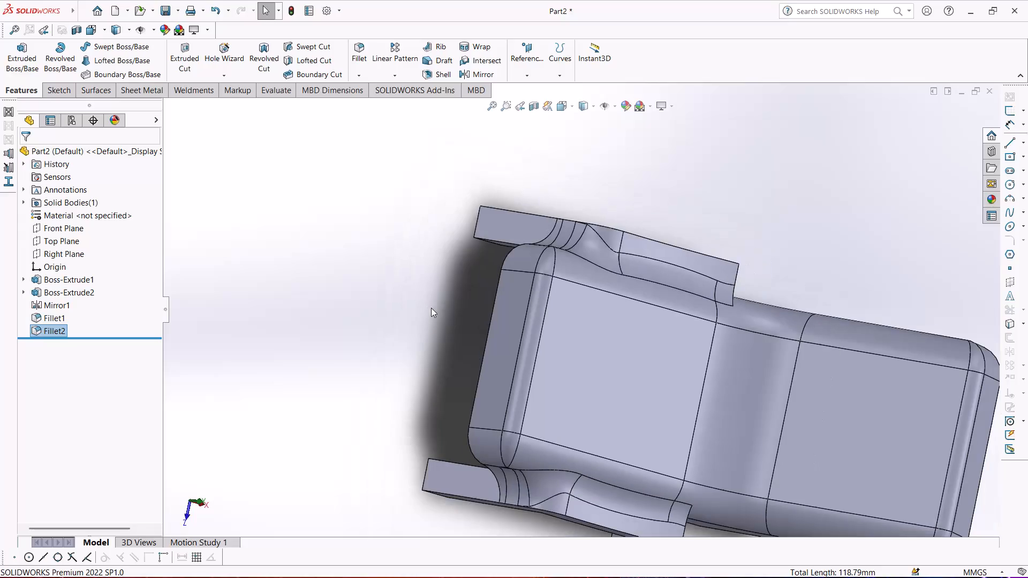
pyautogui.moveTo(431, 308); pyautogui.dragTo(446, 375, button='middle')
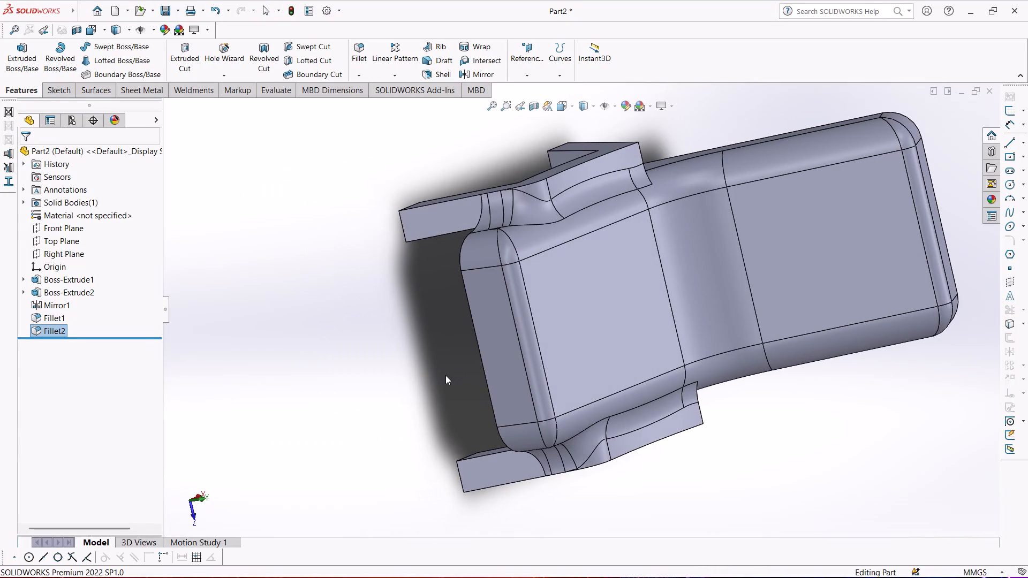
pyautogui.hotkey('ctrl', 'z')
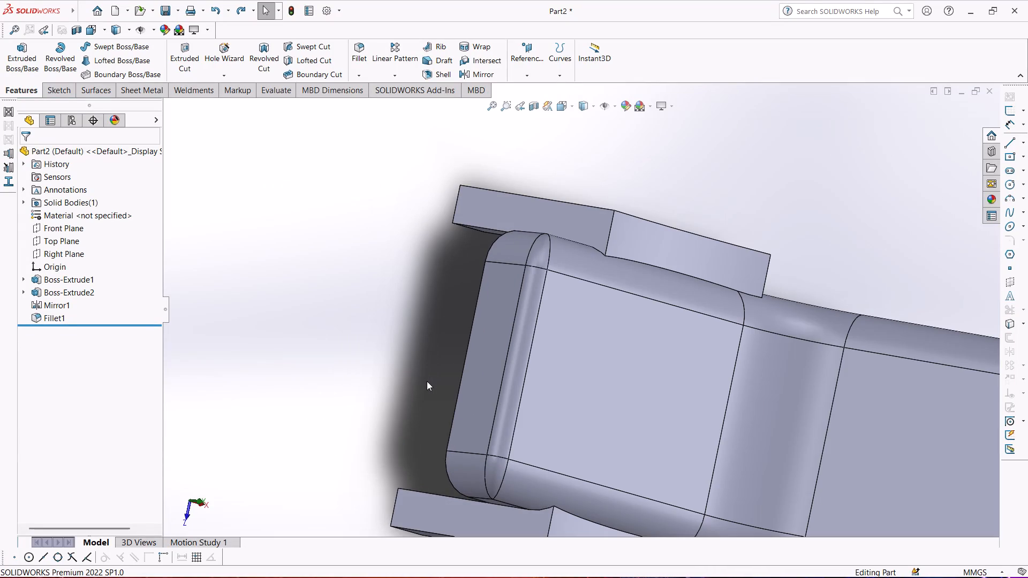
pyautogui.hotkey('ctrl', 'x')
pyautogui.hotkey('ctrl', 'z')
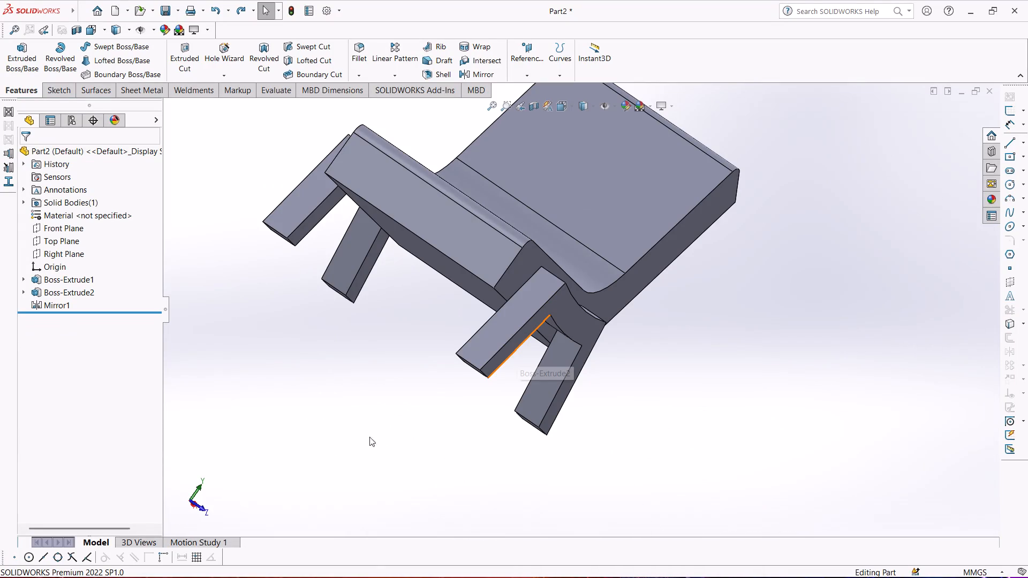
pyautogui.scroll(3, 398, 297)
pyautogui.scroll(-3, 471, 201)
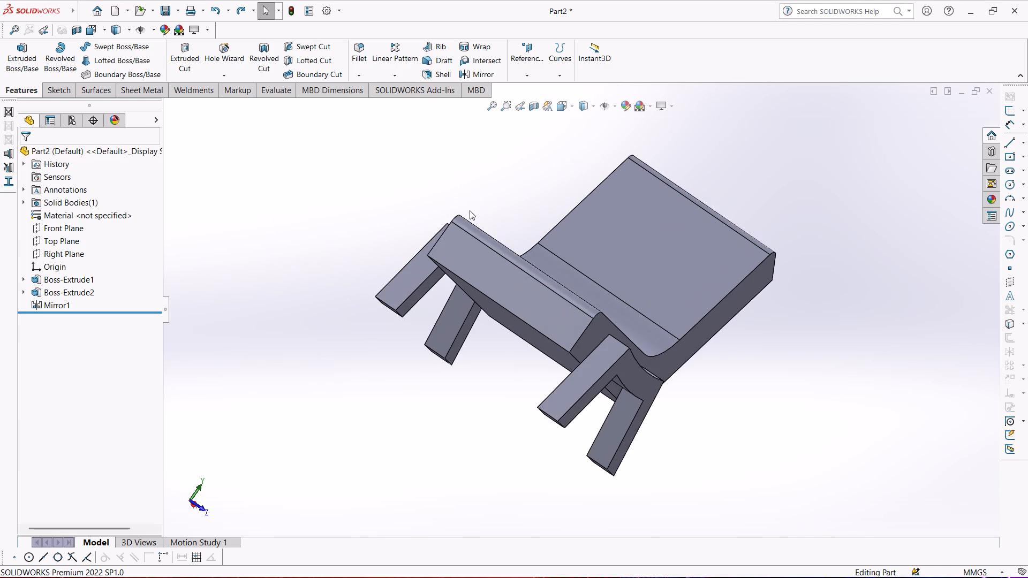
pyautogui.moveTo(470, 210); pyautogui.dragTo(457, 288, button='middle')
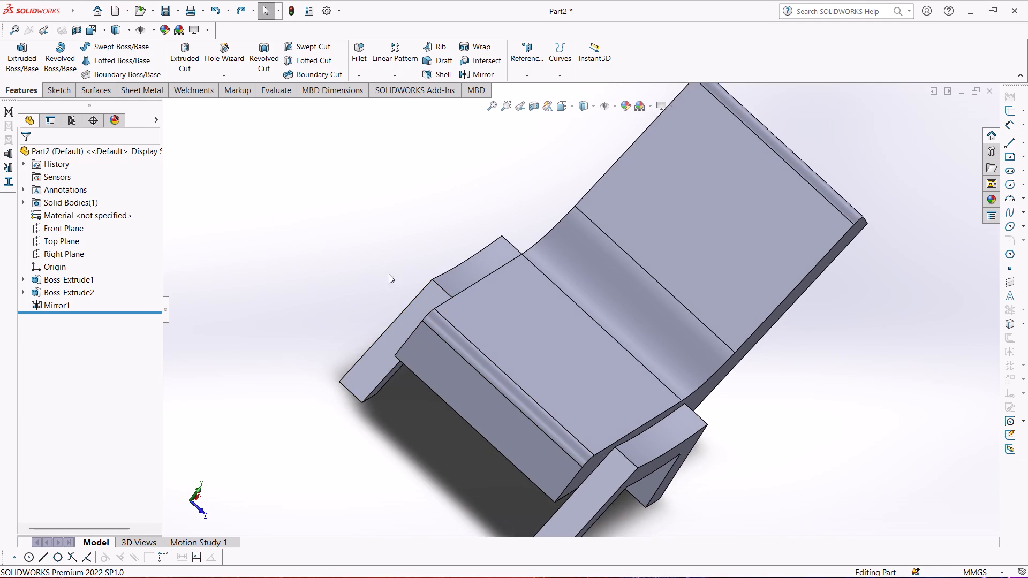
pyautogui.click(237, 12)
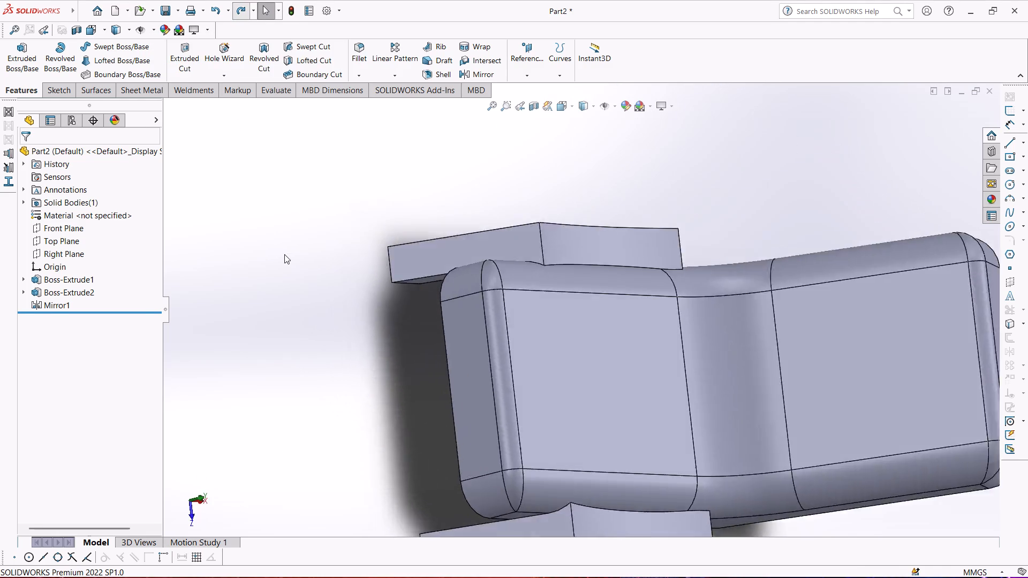
# Examine the chair from the front, underside and side to check the rounded seat and the leg frames.
pyautogui.scroll(4, 433, 316)
pyautogui.moveTo(478, 330); pyautogui.dragTo(466, 229, button='middle')
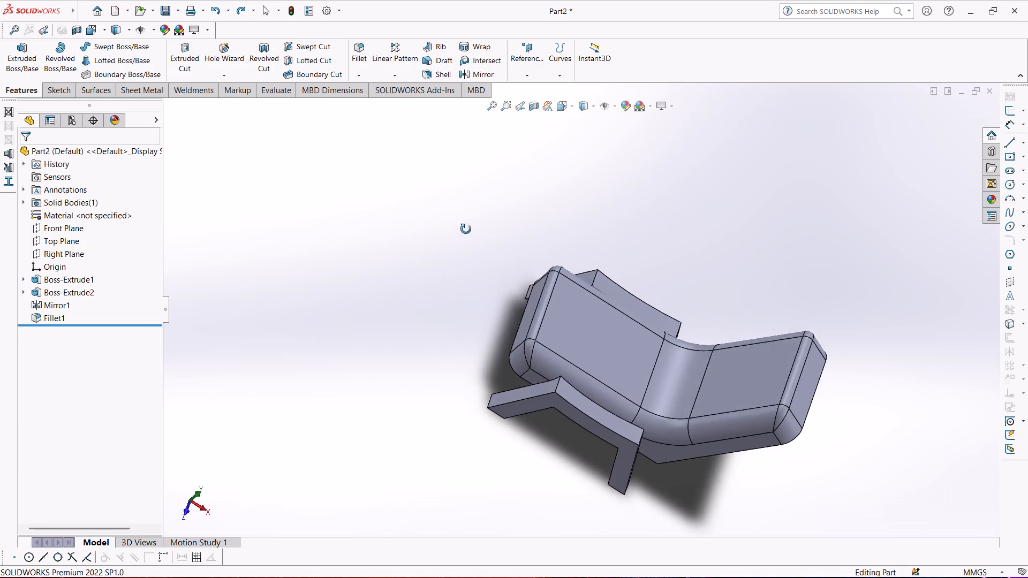
pyautogui.moveTo(466, 229); pyautogui.dragTo(107, 401, button='middle')
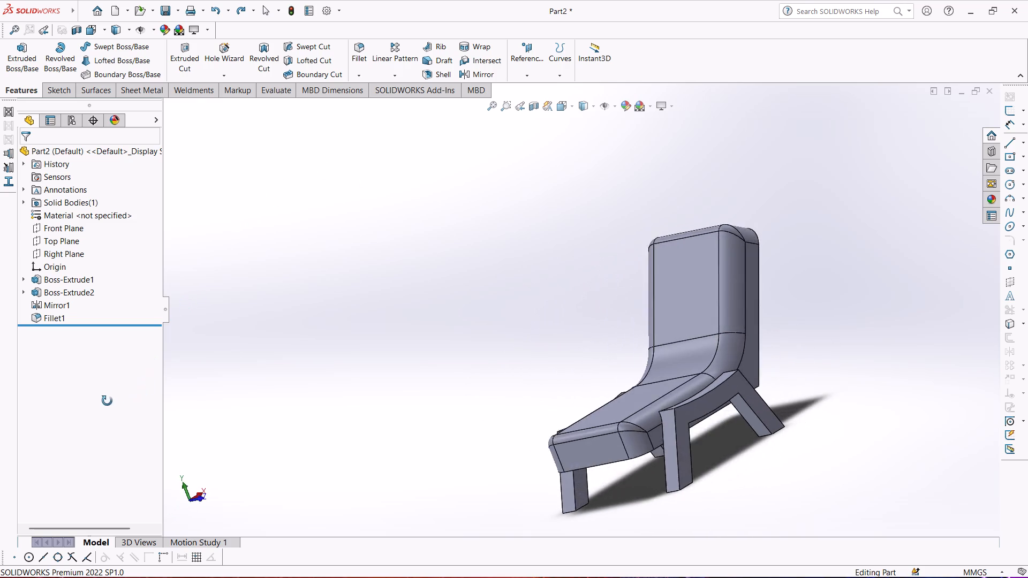
pyautogui.moveTo(107, 401); pyautogui.dragTo(190, 461, button='middle')
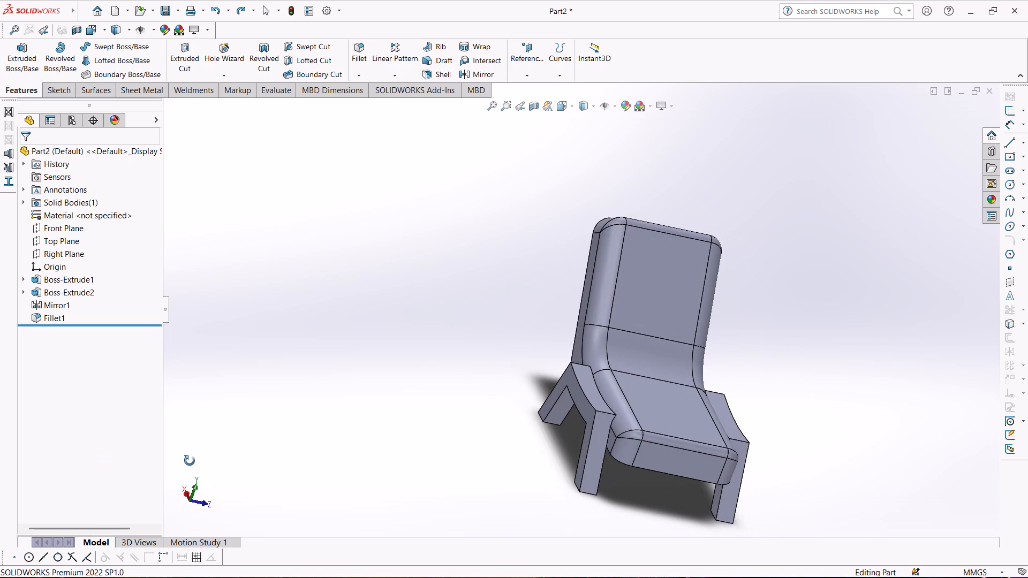
pyautogui.moveTo(190, 461); pyautogui.dragTo(188, 462, button='middle')
pyautogui.click(267, 400)
pyautogui.moveTo(378, 423); pyautogui.dragTo(464, 367, button='middle')
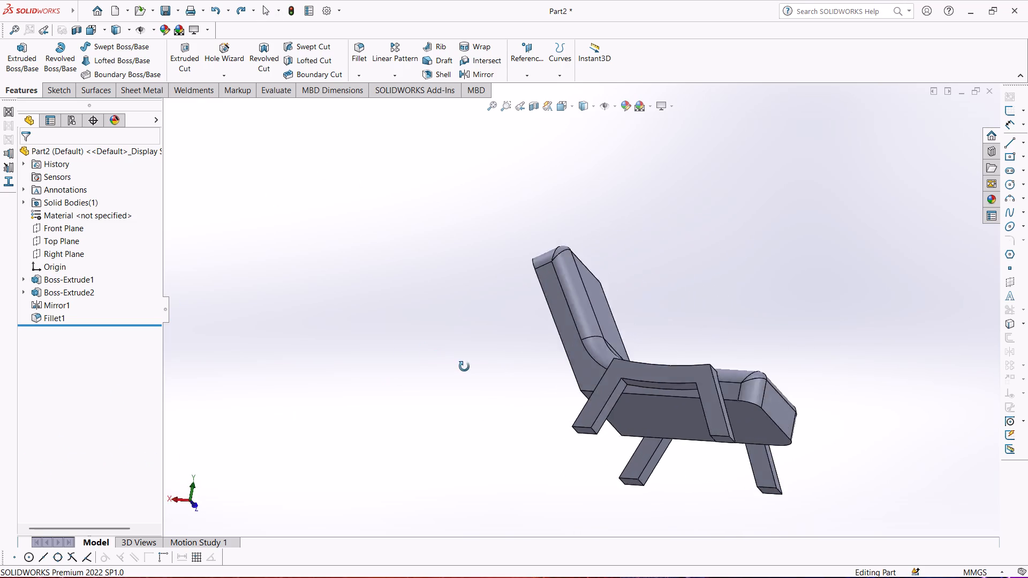
pyautogui.moveTo(464, 367); pyautogui.dragTo(460, 415, button='middle')
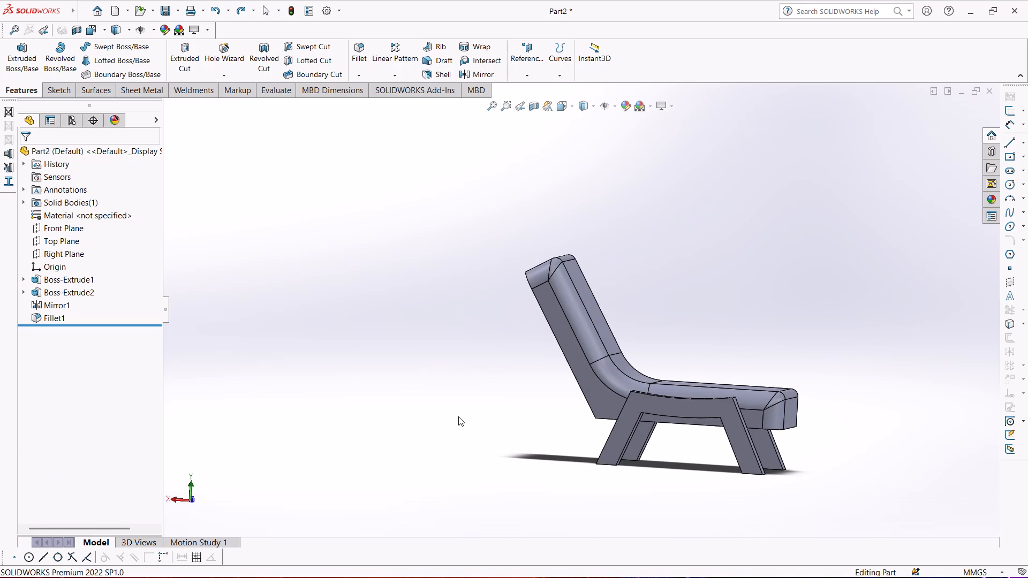
# Save the part as chair in the internship folder.
pyautogui.hotkey('ctrl', 's')
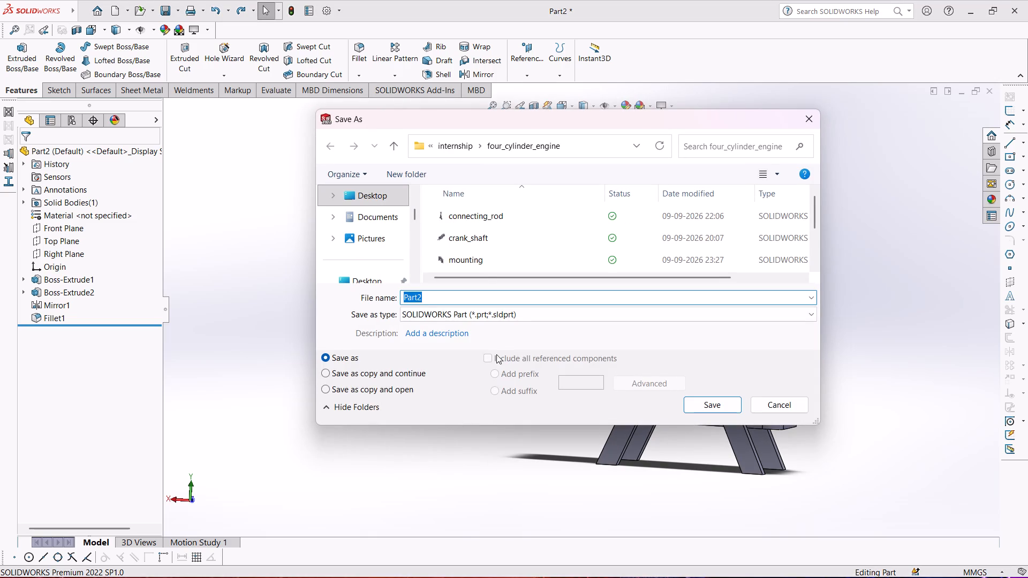
pyautogui.click(459, 144)
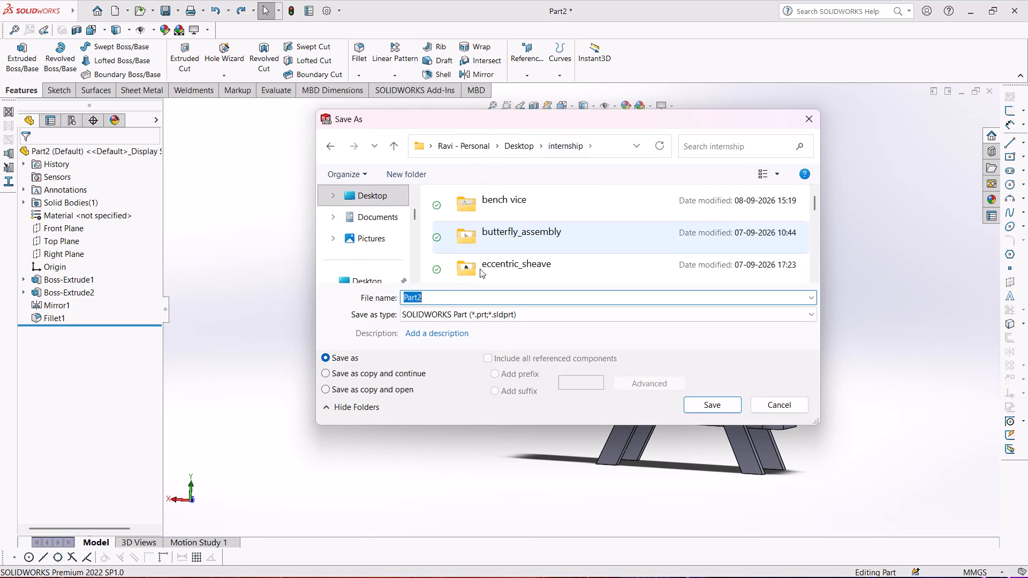
pyautogui.write('cha')
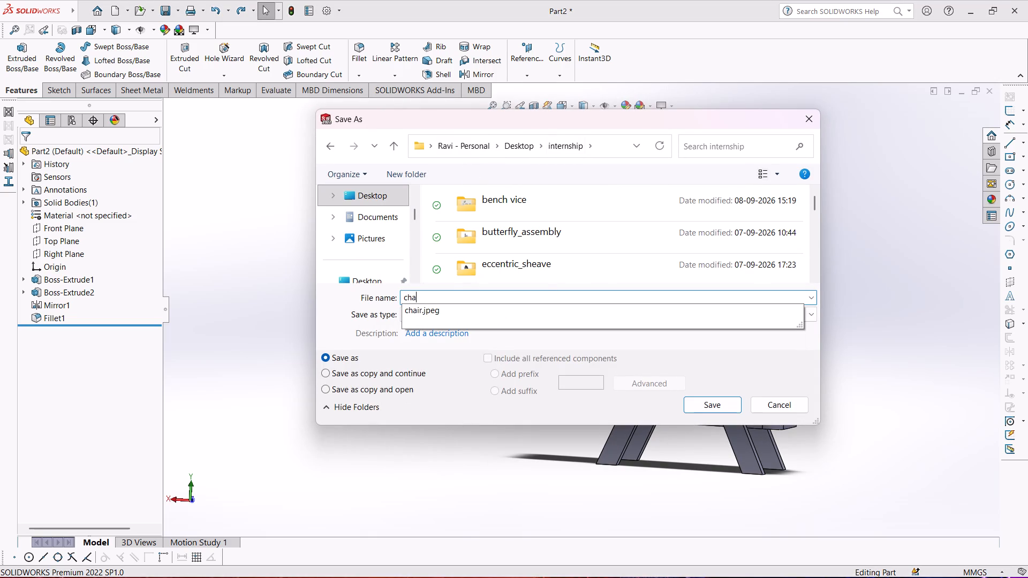
pyautogui.write('ir')
pyautogui.press('Return')
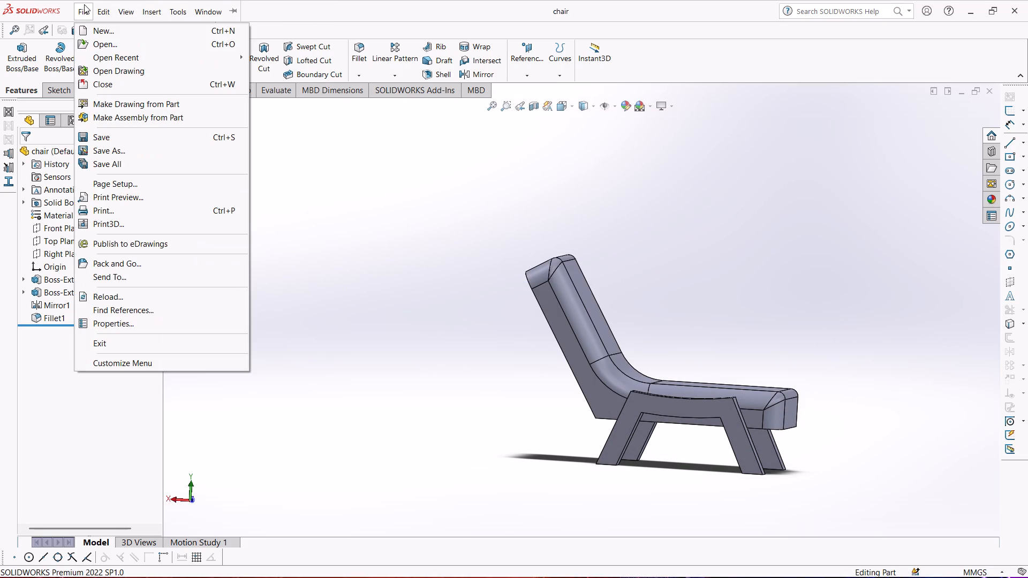
# Create a drawing from the chair part on a standard A3 (ISO) sheet with the sheet format displayed.
pyautogui.click(109, 102)
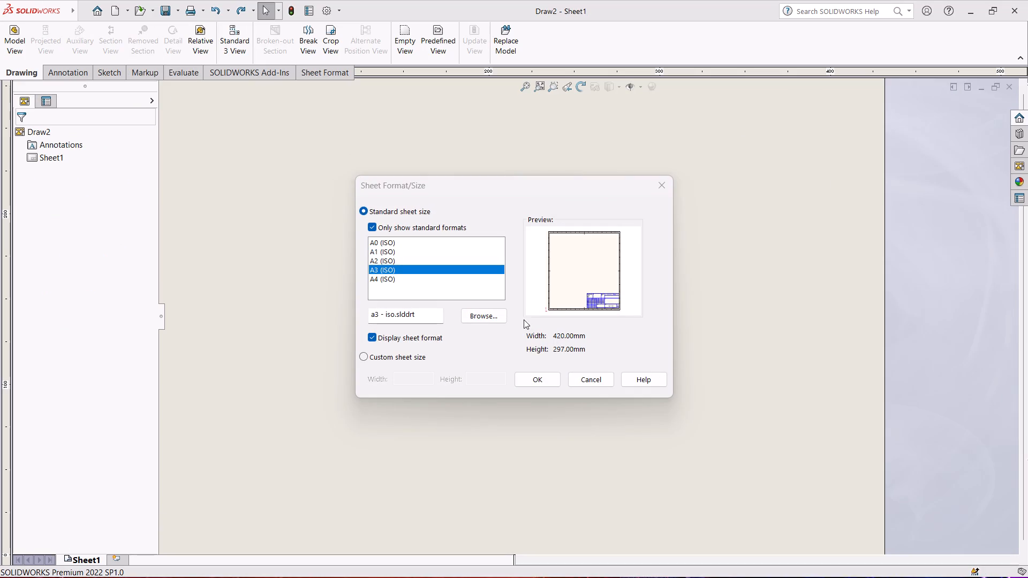
pyautogui.click(540, 374)
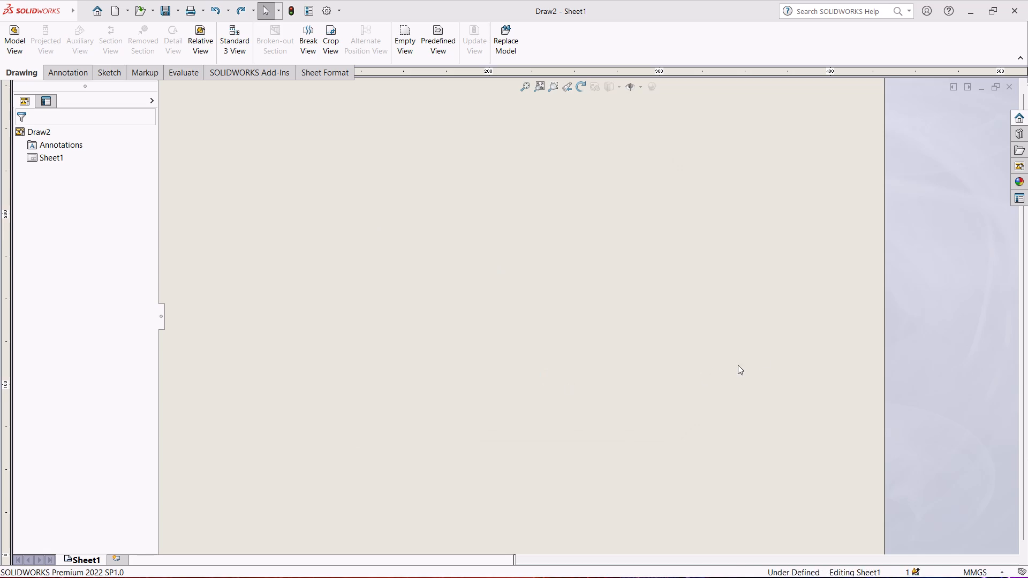
# Place the chair's side-profile view near the sheet centre and project views above, below and to both sides, plus three diagonal pictorial views.
pyautogui.moveTo(976, 268); pyautogui.dragTo(661, 273)
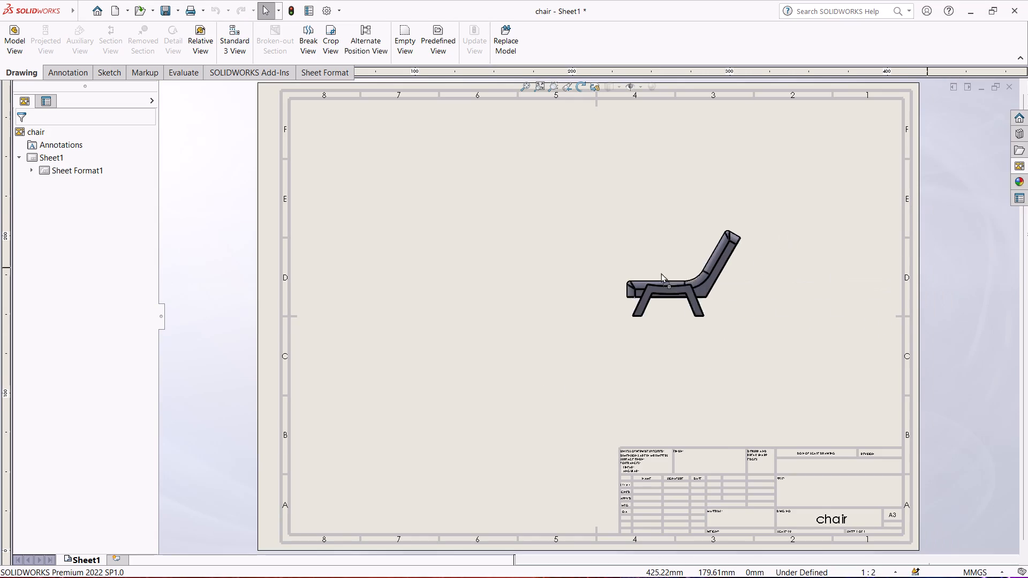
pyautogui.moveTo(661, 273); pyautogui.dragTo(598, 288)
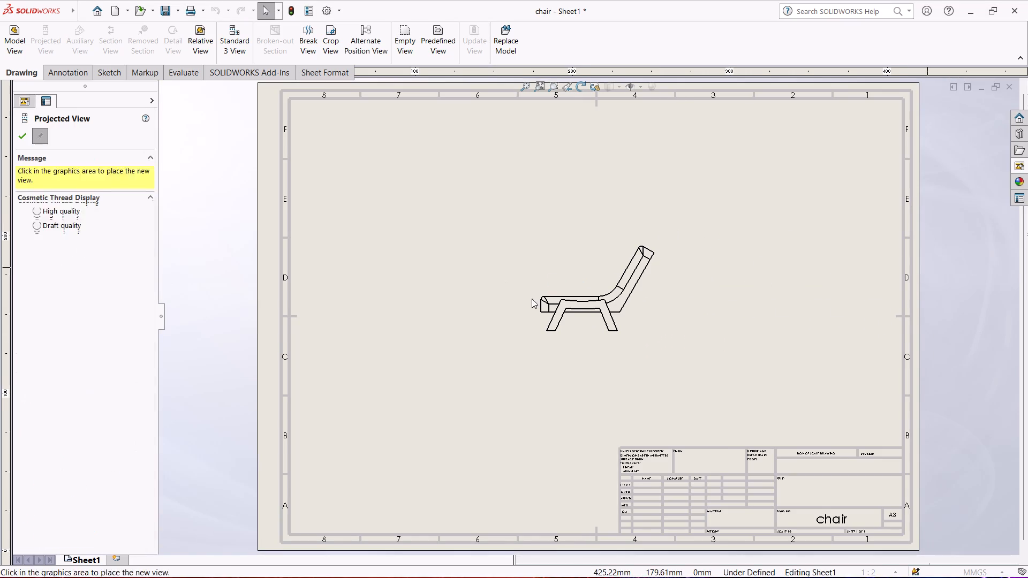
pyautogui.click(391, 298)
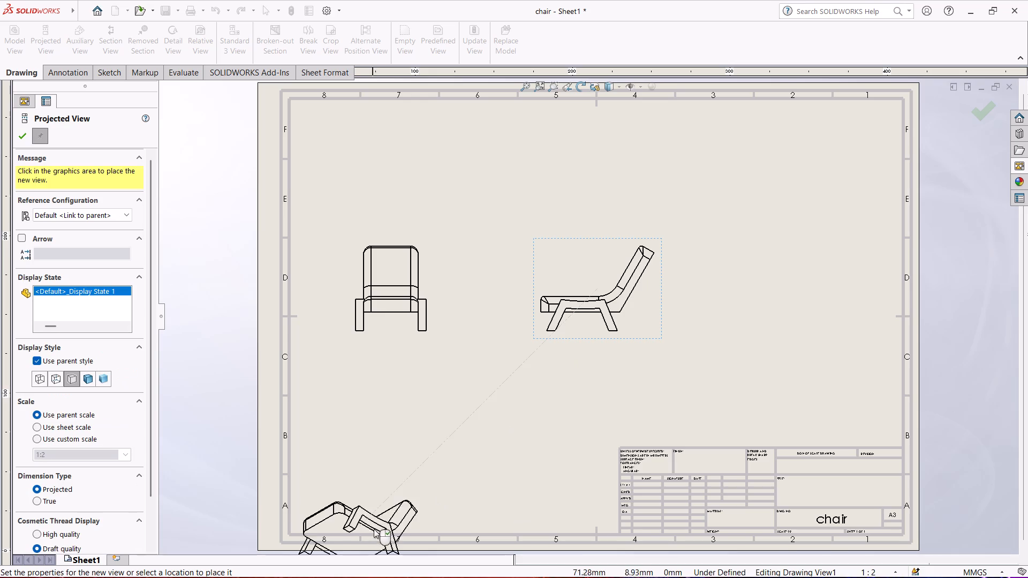
pyautogui.click(422, 466)
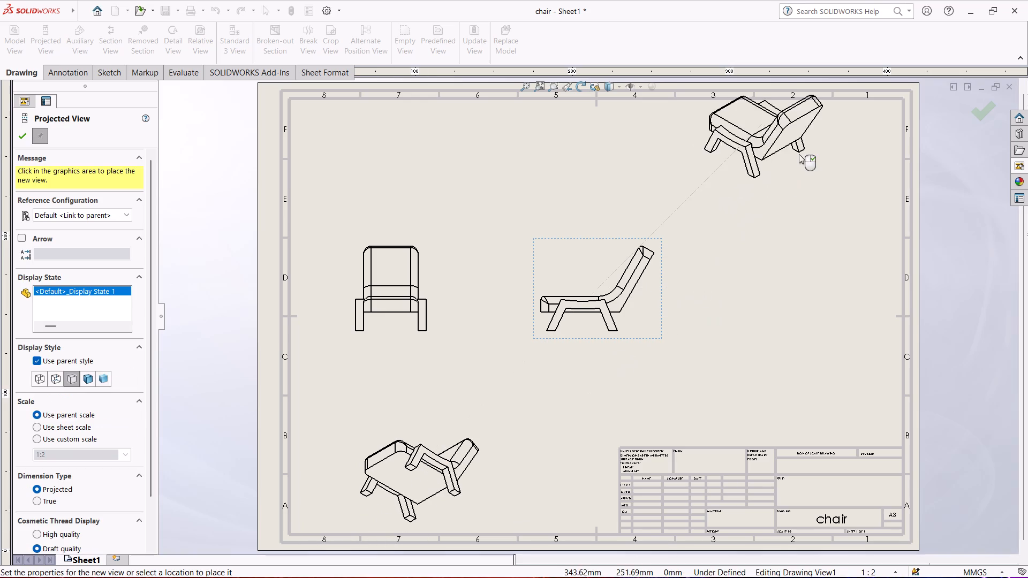
pyautogui.click(788, 200)
pyautogui.click(794, 301)
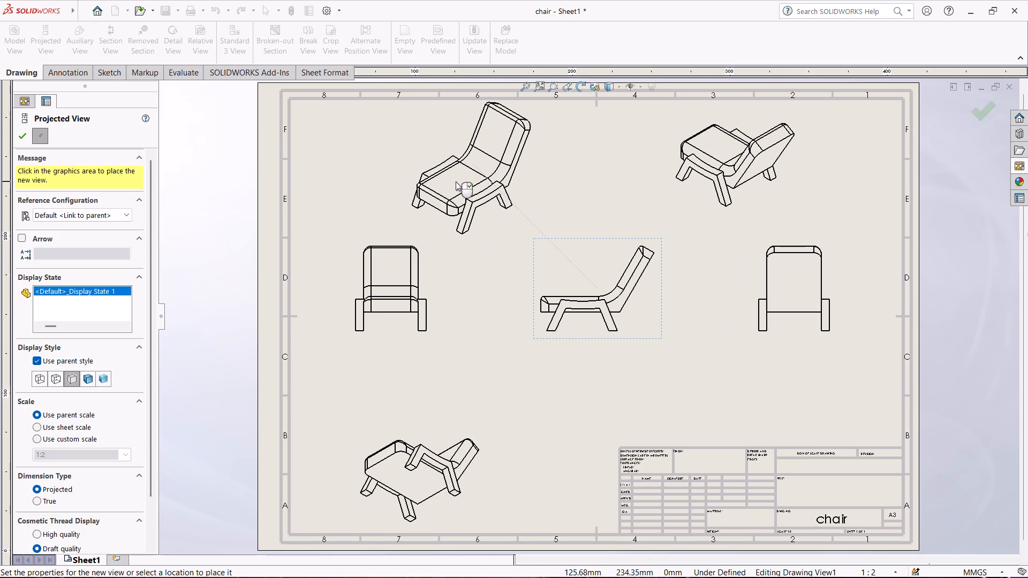
pyautogui.click(462, 186)
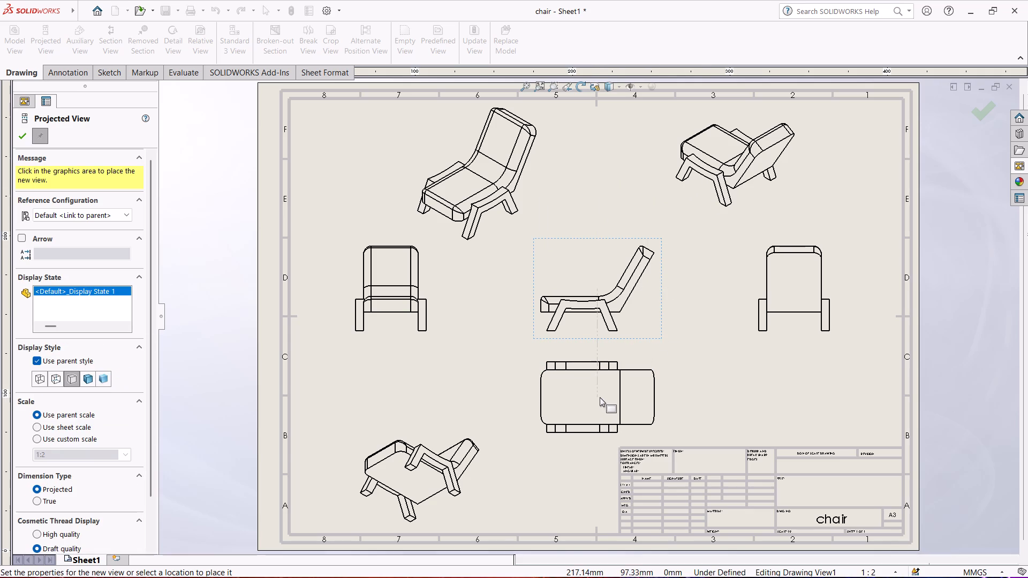
pyautogui.click(598, 405)
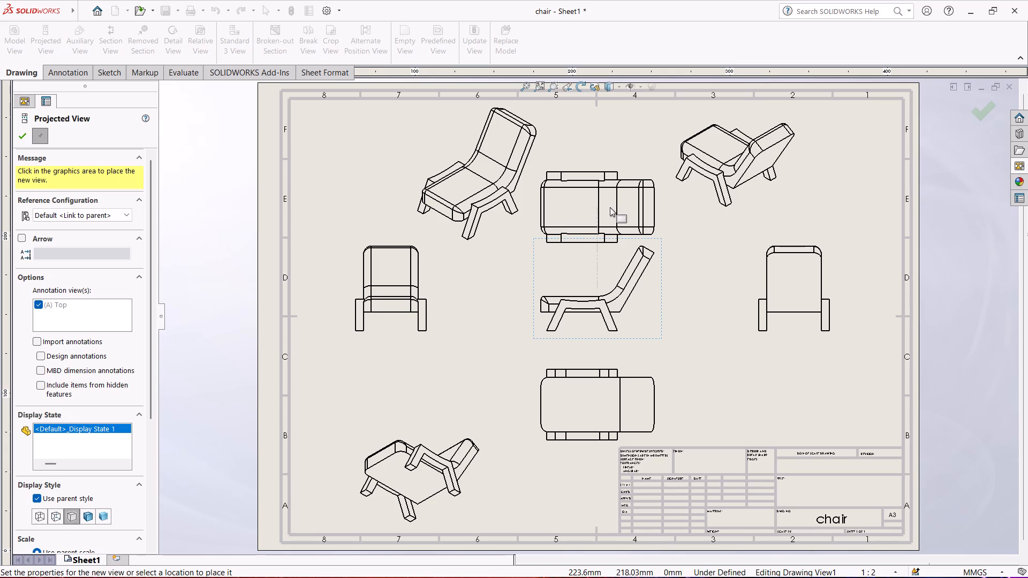
pyautogui.click(610, 207)
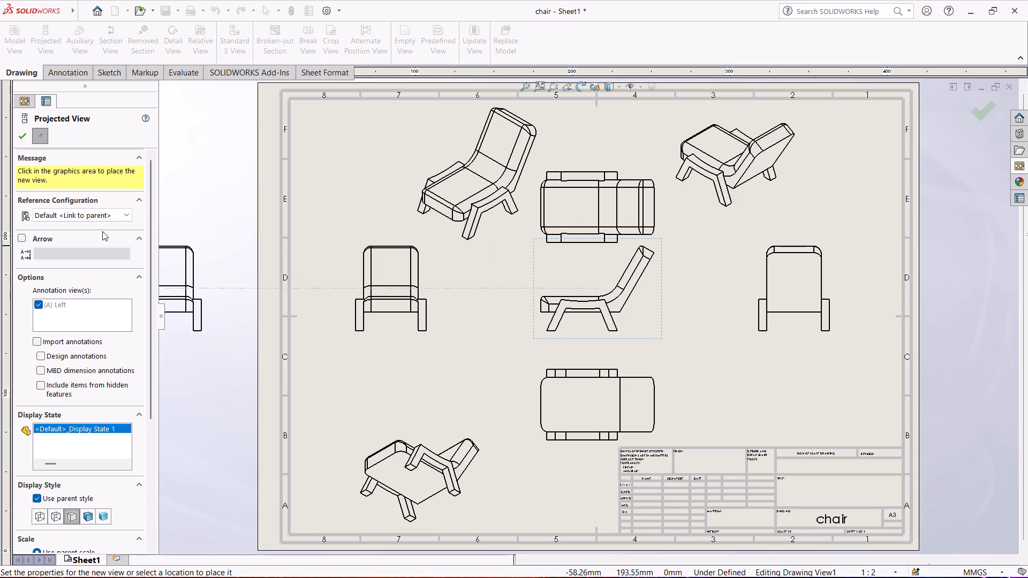
pyautogui.click(25, 136)
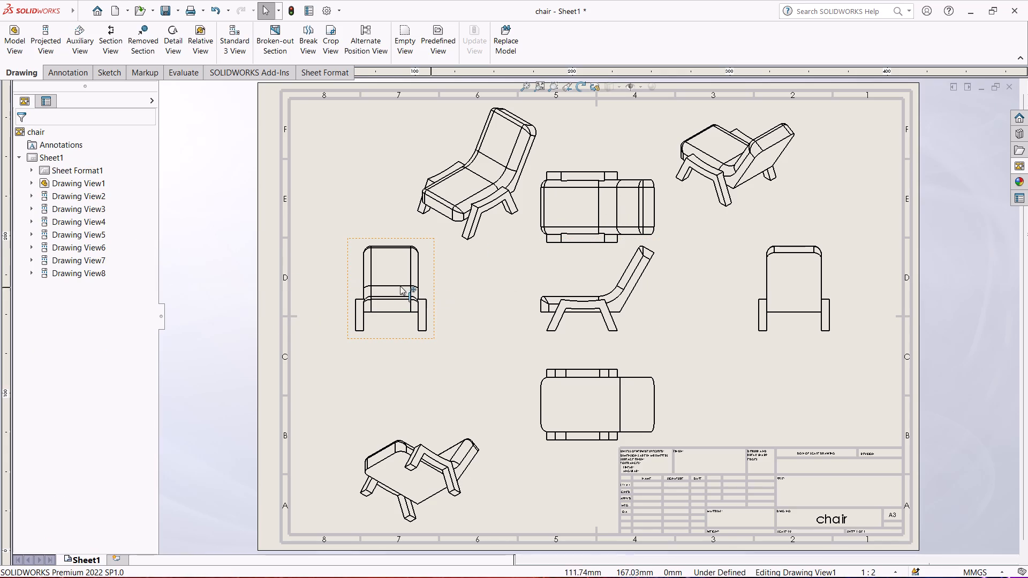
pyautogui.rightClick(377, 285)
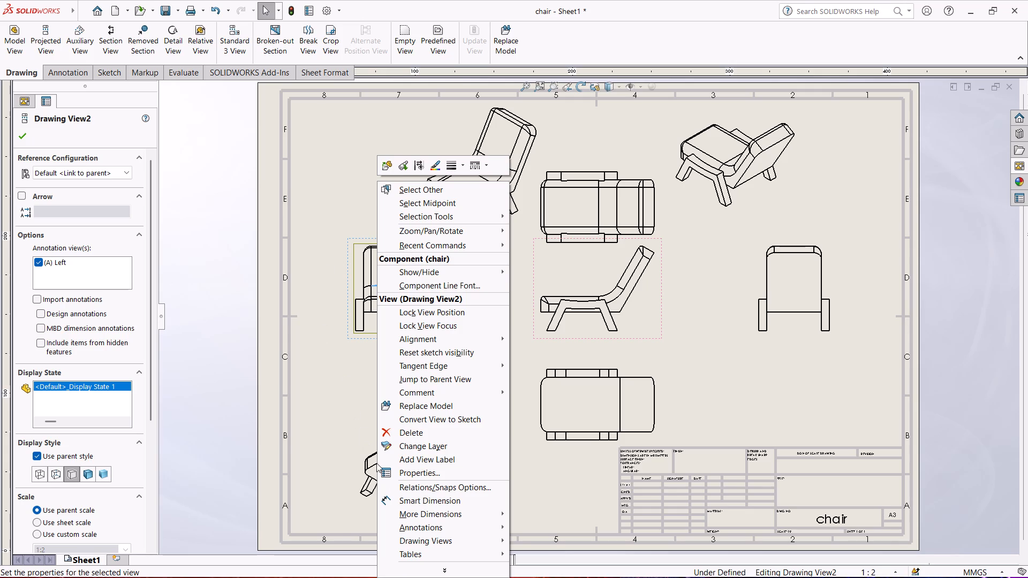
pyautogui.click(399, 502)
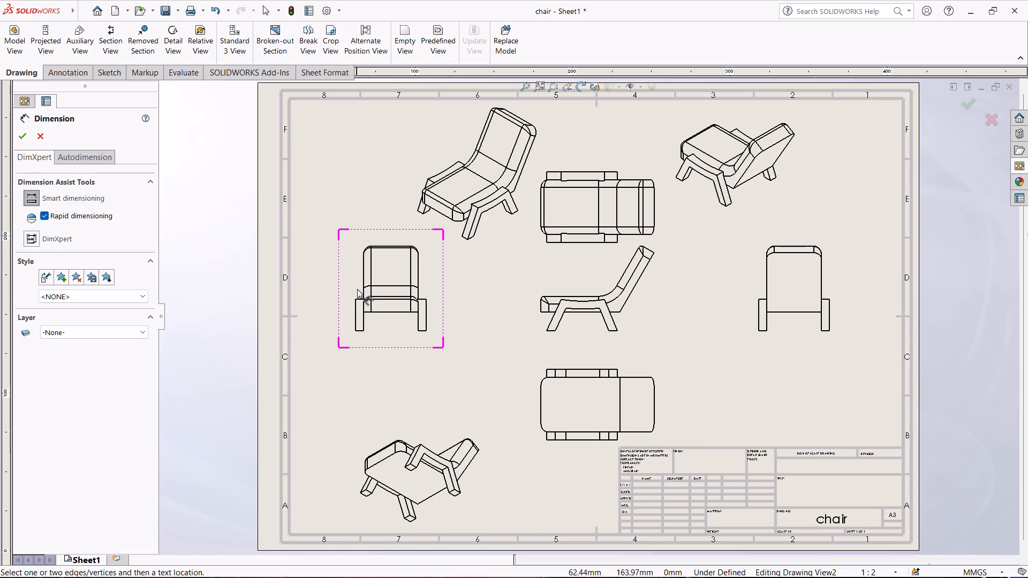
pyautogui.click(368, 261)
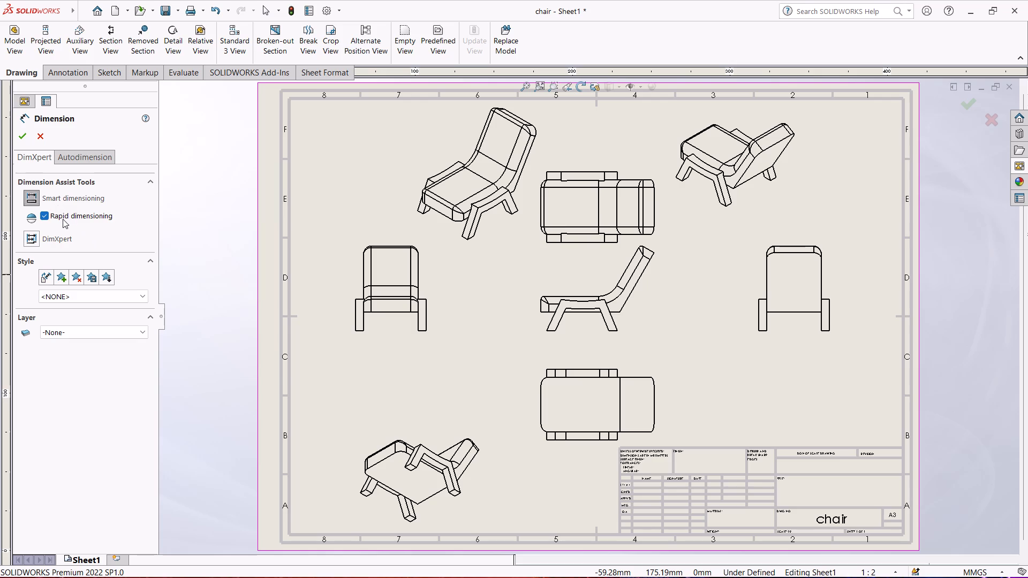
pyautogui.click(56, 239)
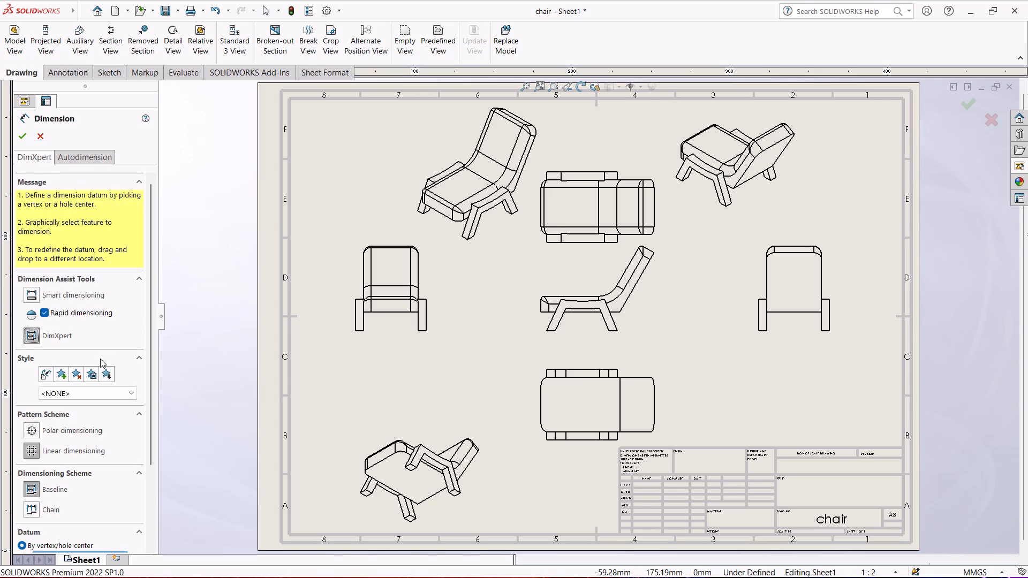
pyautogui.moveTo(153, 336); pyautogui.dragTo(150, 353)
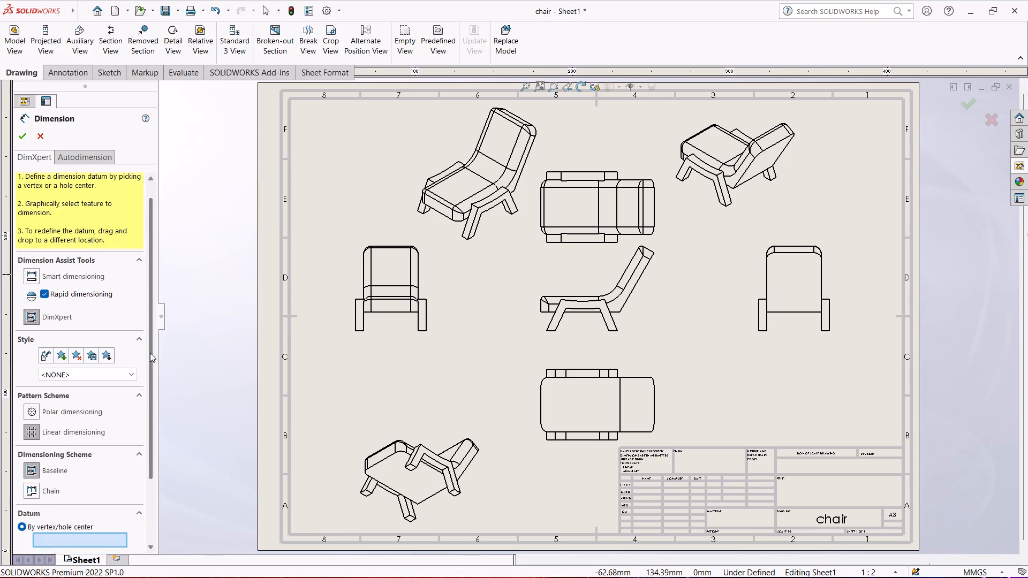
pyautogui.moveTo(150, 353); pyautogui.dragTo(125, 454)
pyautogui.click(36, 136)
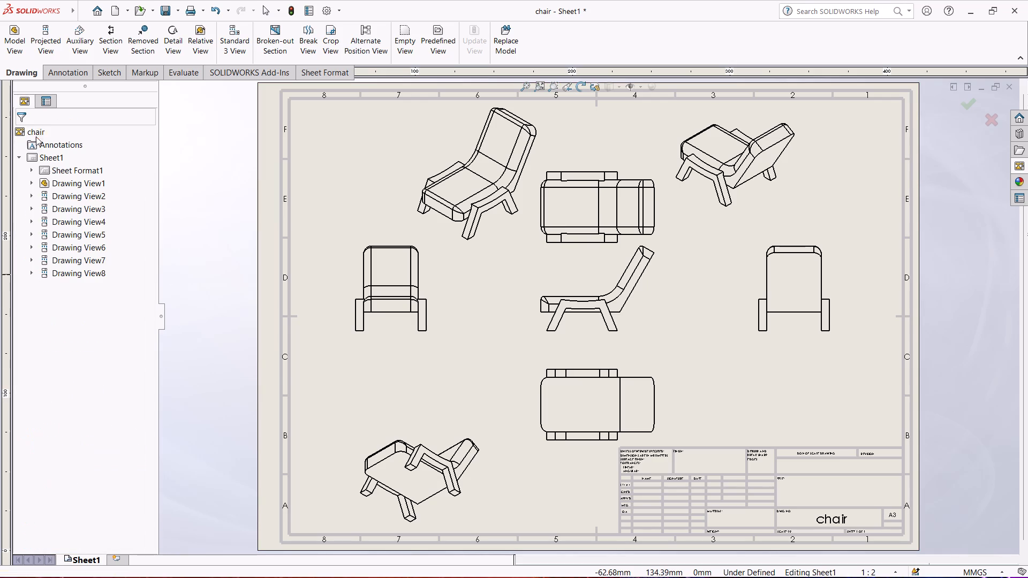
# Insert Model Items from the seat extrusion into all views, importing its marked dimensions and all reference geometry types.
pyautogui.click(63, 78)
pyautogui.click(65, 39)
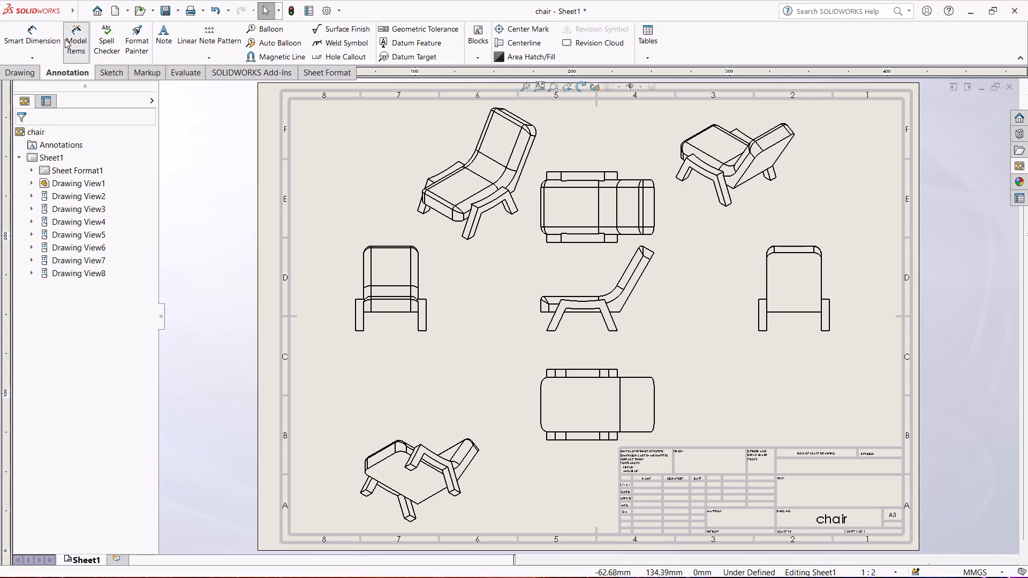
pyautogui.scroll(-4, 261, 339)
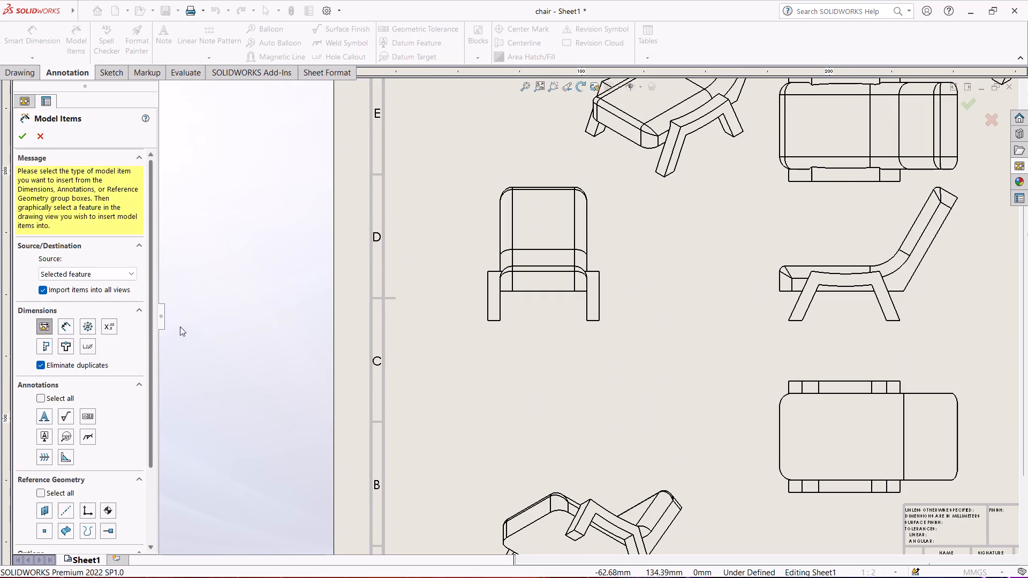
pyautogui.scroll(5, 405, 333)
pyautogui.moveTo(152, 322); pyautogui.dragTo(132, 443)
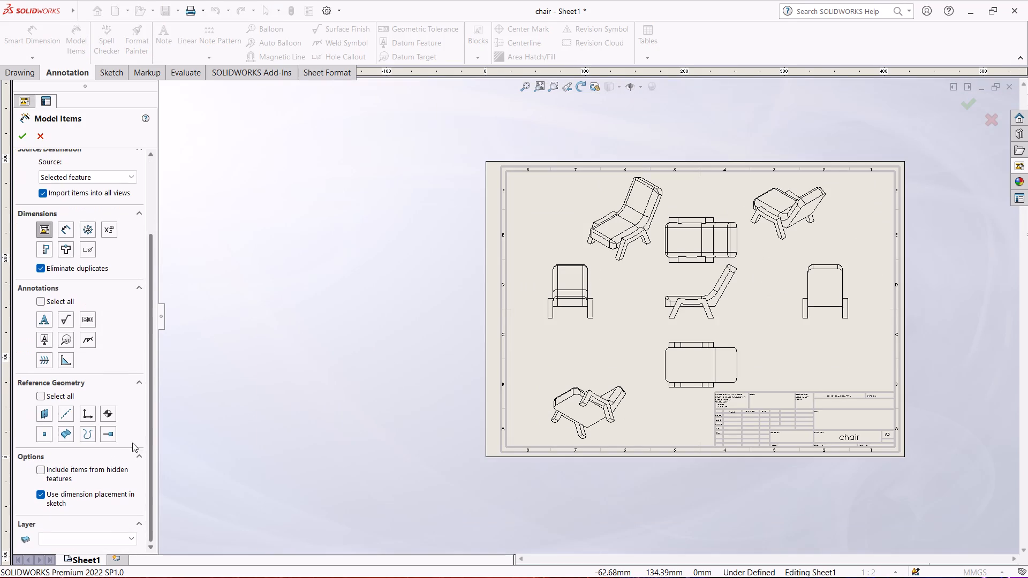
pyautogui.moveTo(132, 443); pyautogui.dragTo(128, 457)
pyautogui.click(40, 393)
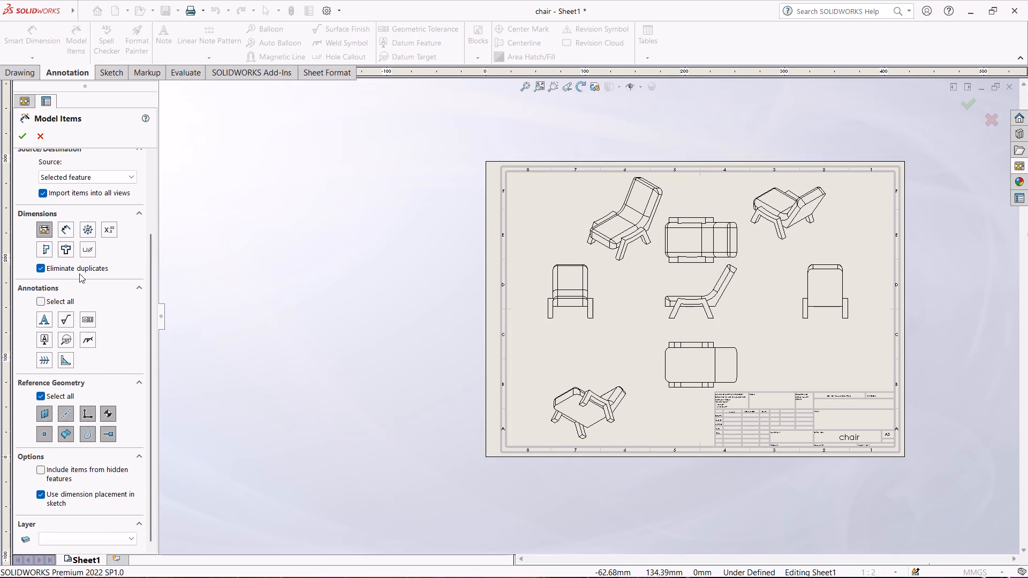
pyautogui.scroll(-4, 573, 270)
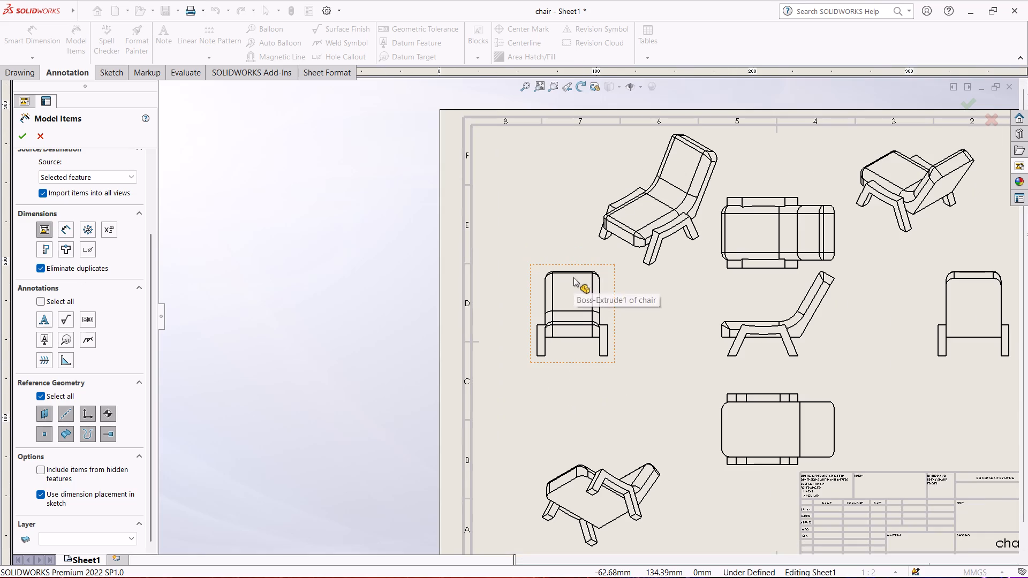
pyautogui.click(573, 277)
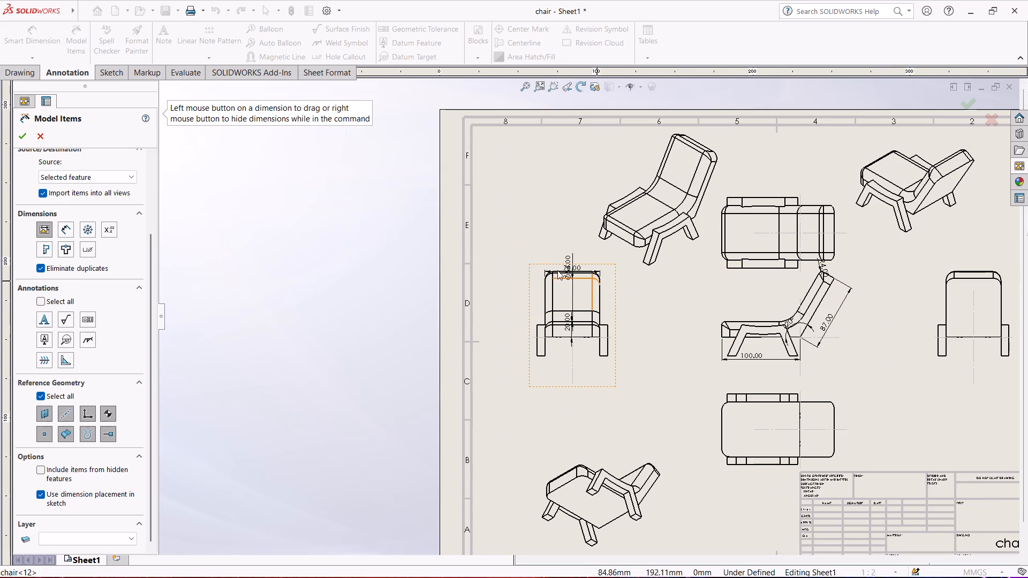
pyautogui.click(20, 130)
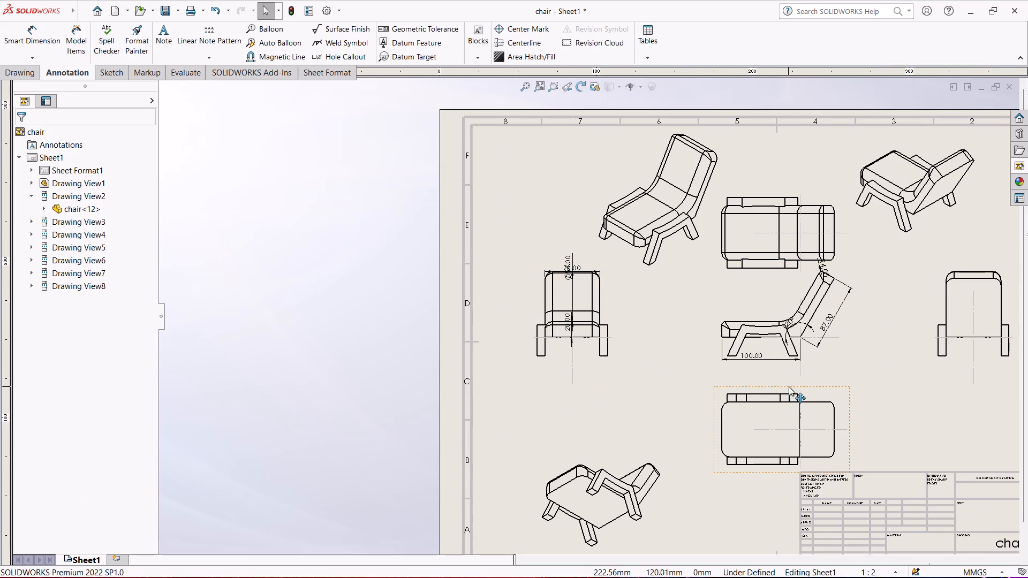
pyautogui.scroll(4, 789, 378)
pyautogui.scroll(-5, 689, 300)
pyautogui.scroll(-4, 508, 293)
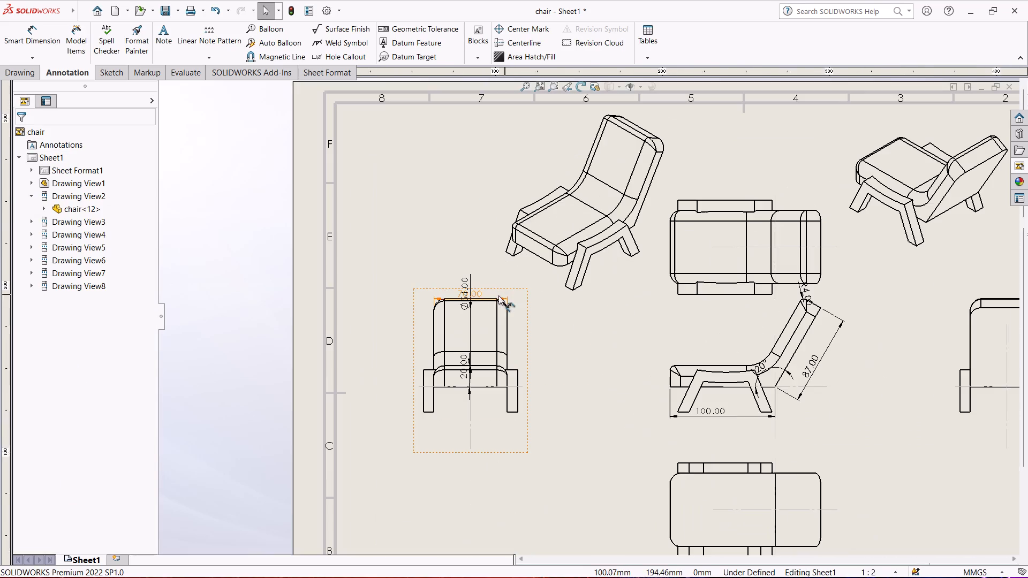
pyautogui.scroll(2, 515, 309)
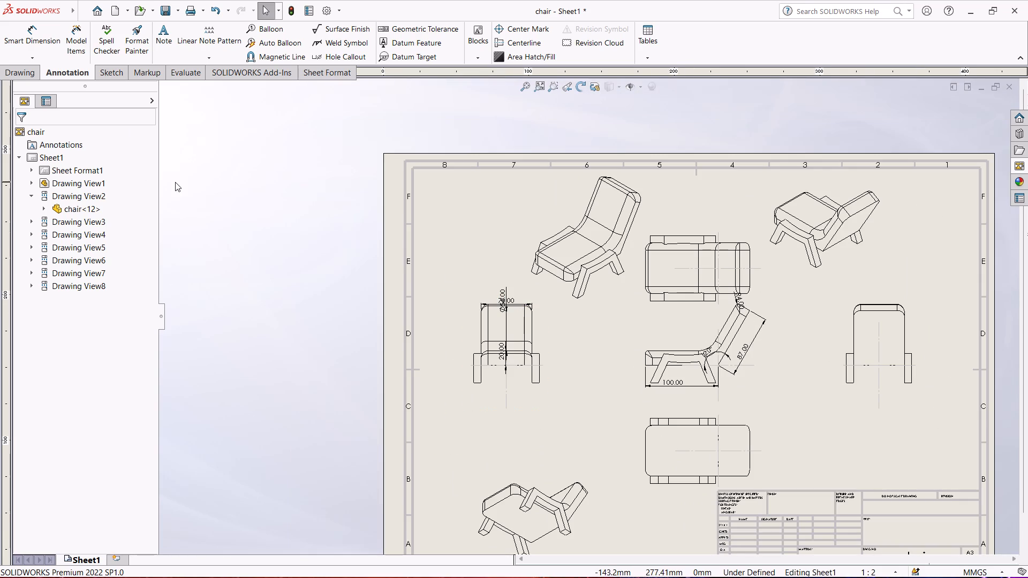
# Save the drawing as chair in the internship folder as a SOLIDWORKS Drawing.
pyautogui.hotkey('ctrl', 's')
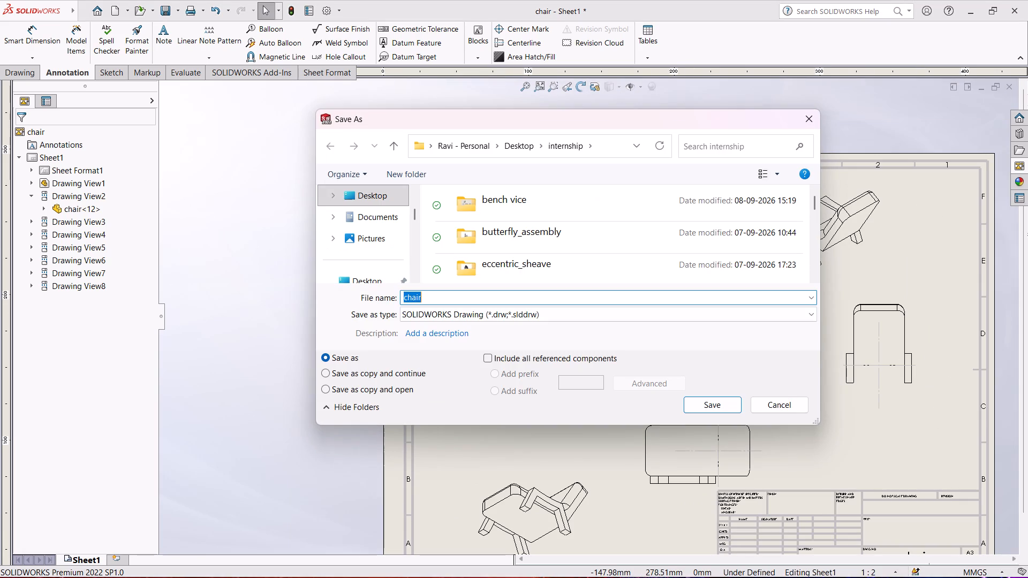
pyautogui.click(707, 408)
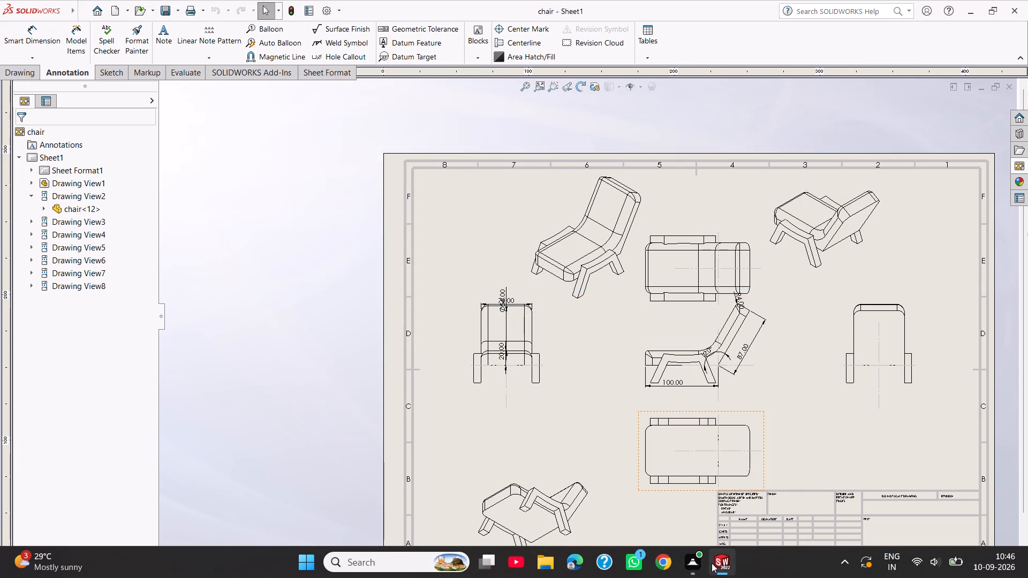